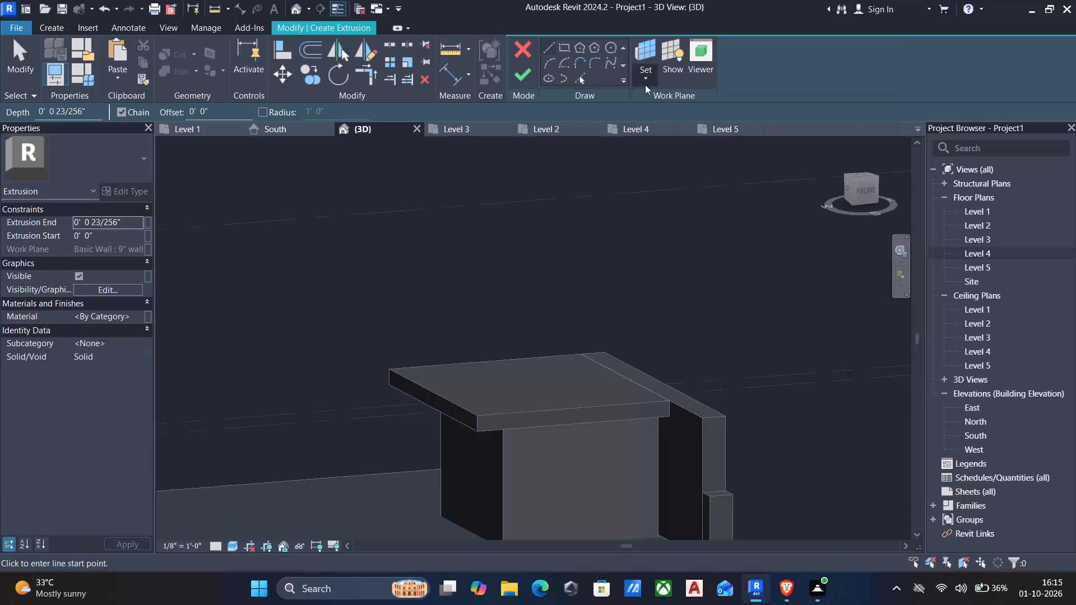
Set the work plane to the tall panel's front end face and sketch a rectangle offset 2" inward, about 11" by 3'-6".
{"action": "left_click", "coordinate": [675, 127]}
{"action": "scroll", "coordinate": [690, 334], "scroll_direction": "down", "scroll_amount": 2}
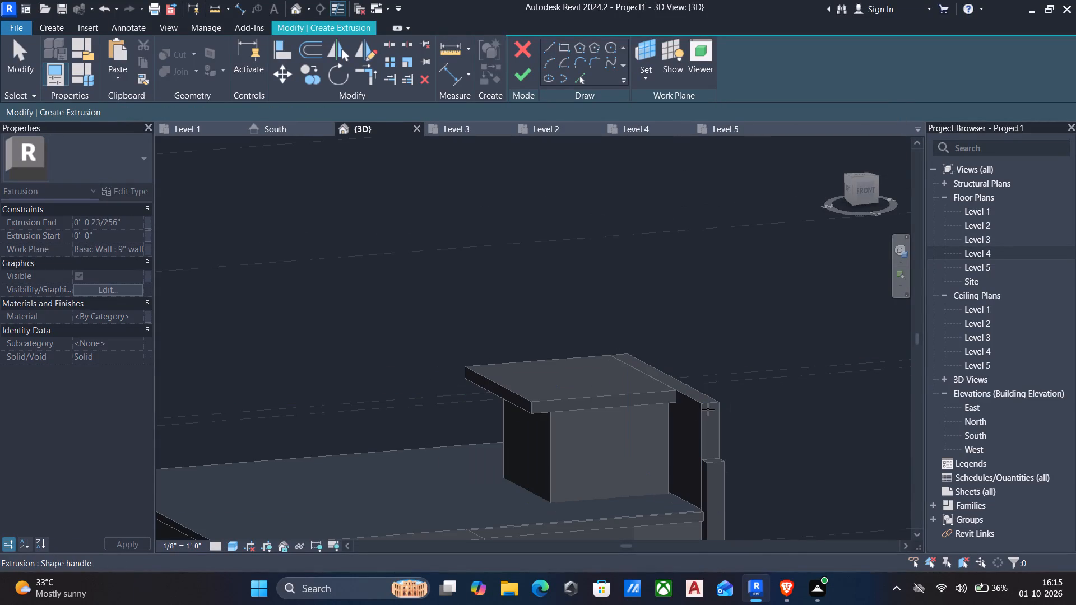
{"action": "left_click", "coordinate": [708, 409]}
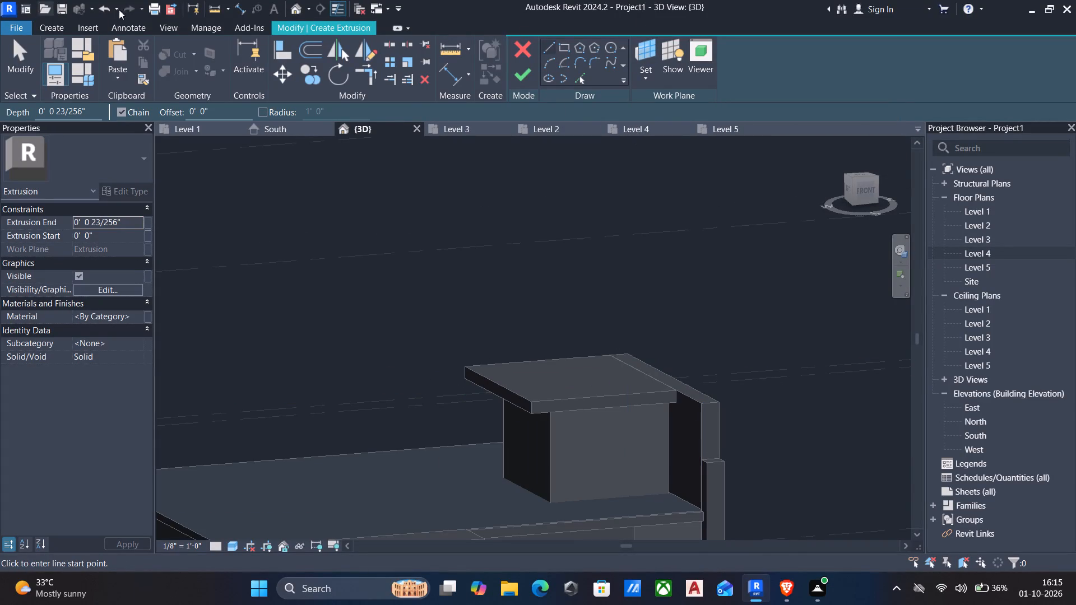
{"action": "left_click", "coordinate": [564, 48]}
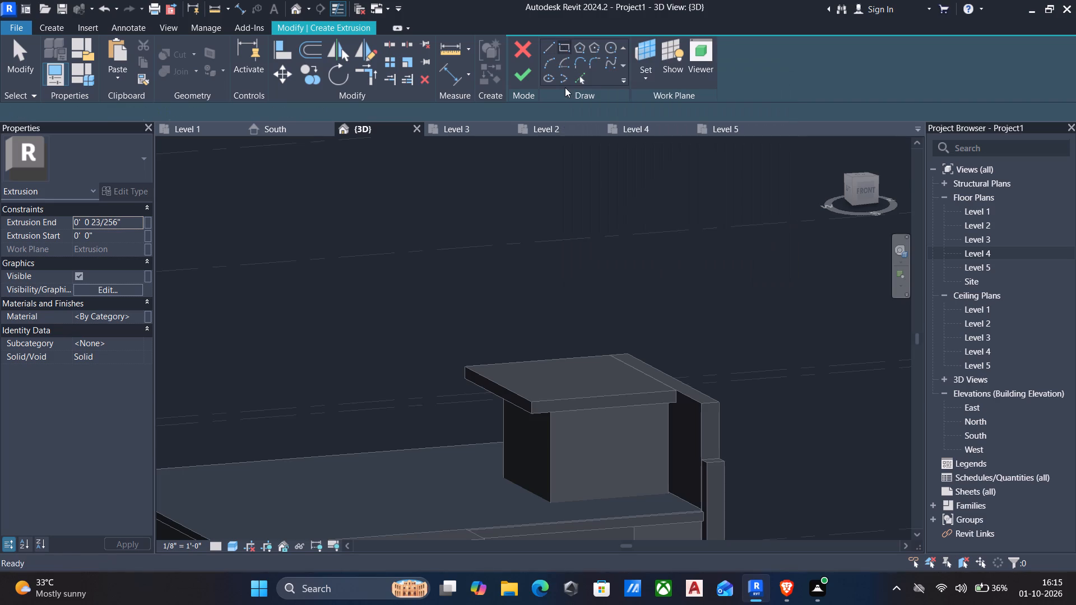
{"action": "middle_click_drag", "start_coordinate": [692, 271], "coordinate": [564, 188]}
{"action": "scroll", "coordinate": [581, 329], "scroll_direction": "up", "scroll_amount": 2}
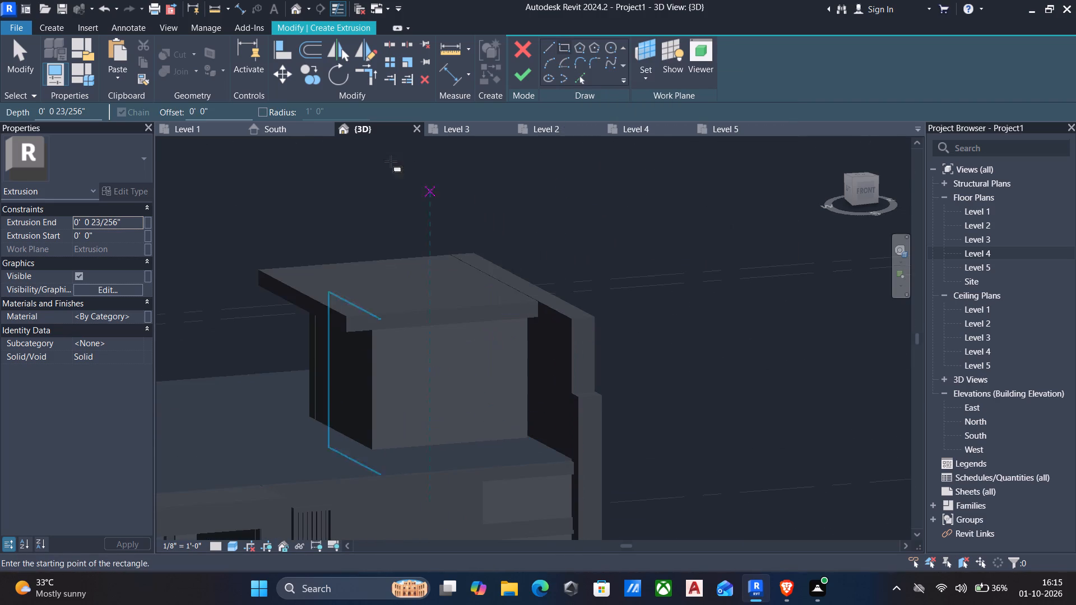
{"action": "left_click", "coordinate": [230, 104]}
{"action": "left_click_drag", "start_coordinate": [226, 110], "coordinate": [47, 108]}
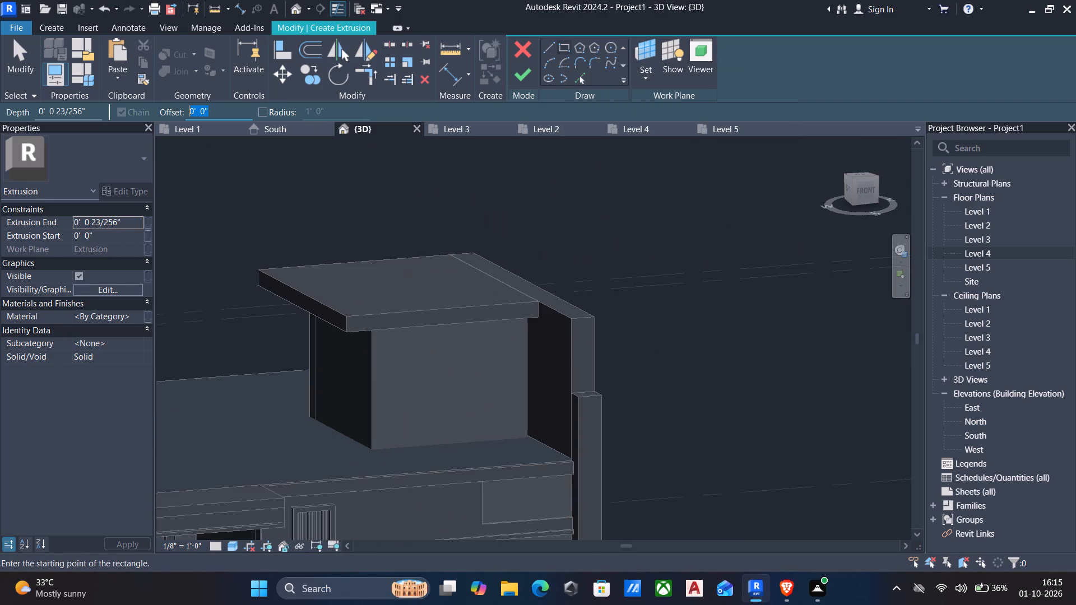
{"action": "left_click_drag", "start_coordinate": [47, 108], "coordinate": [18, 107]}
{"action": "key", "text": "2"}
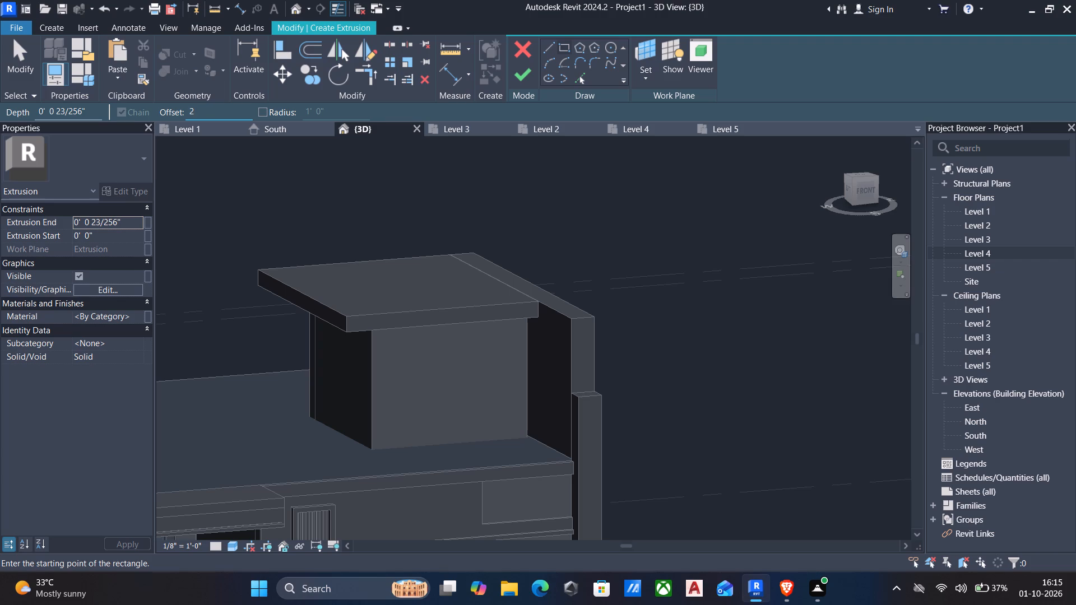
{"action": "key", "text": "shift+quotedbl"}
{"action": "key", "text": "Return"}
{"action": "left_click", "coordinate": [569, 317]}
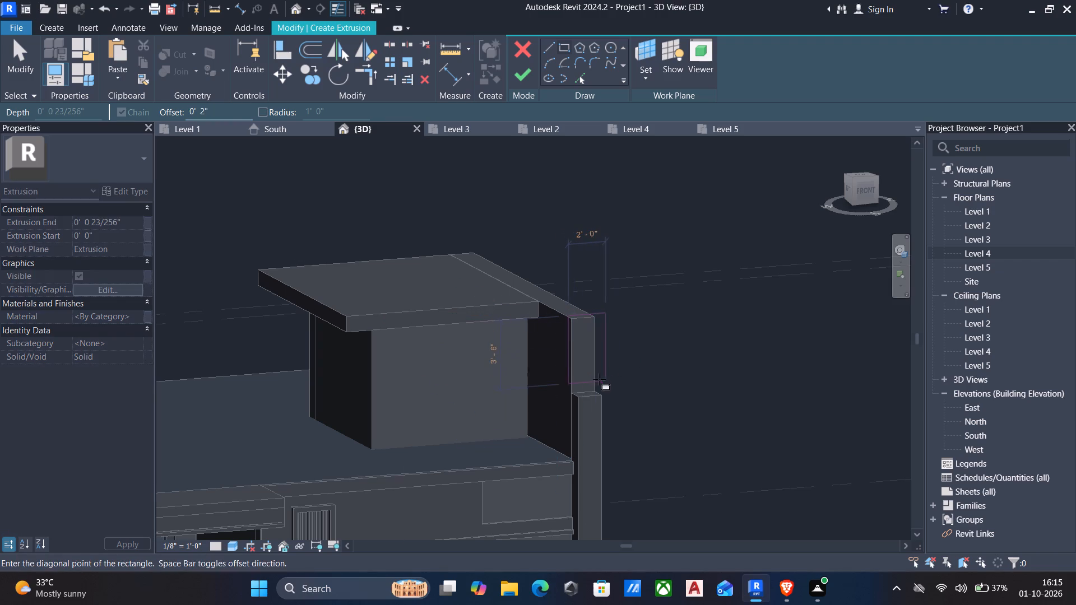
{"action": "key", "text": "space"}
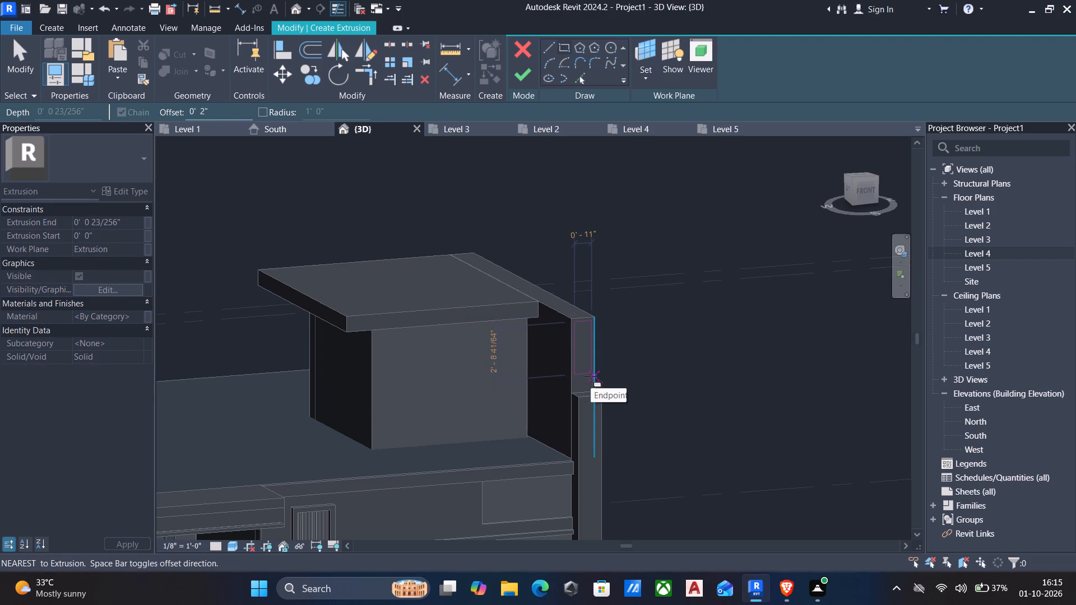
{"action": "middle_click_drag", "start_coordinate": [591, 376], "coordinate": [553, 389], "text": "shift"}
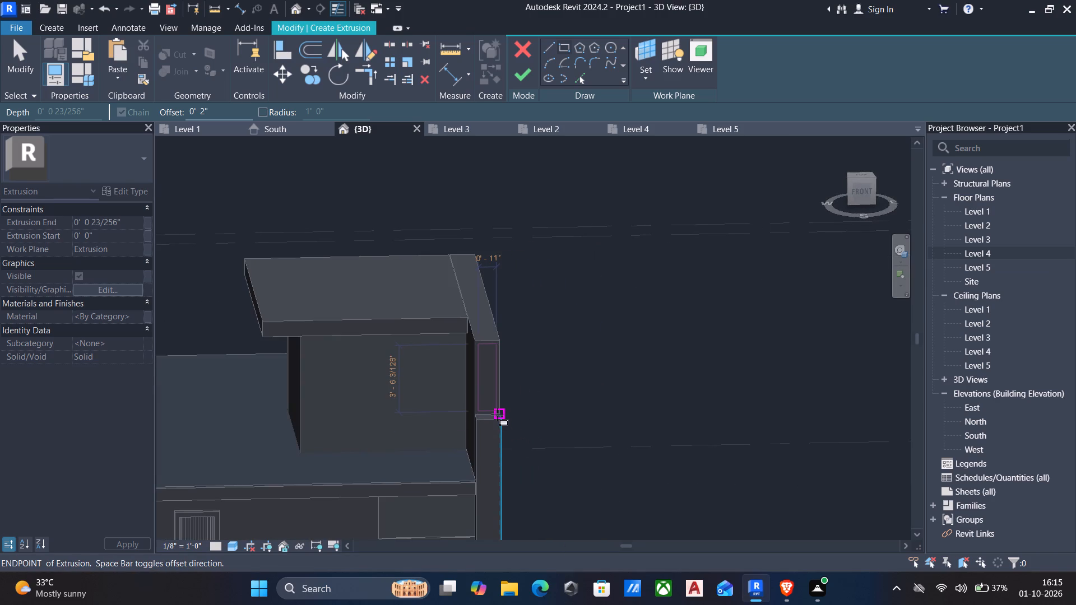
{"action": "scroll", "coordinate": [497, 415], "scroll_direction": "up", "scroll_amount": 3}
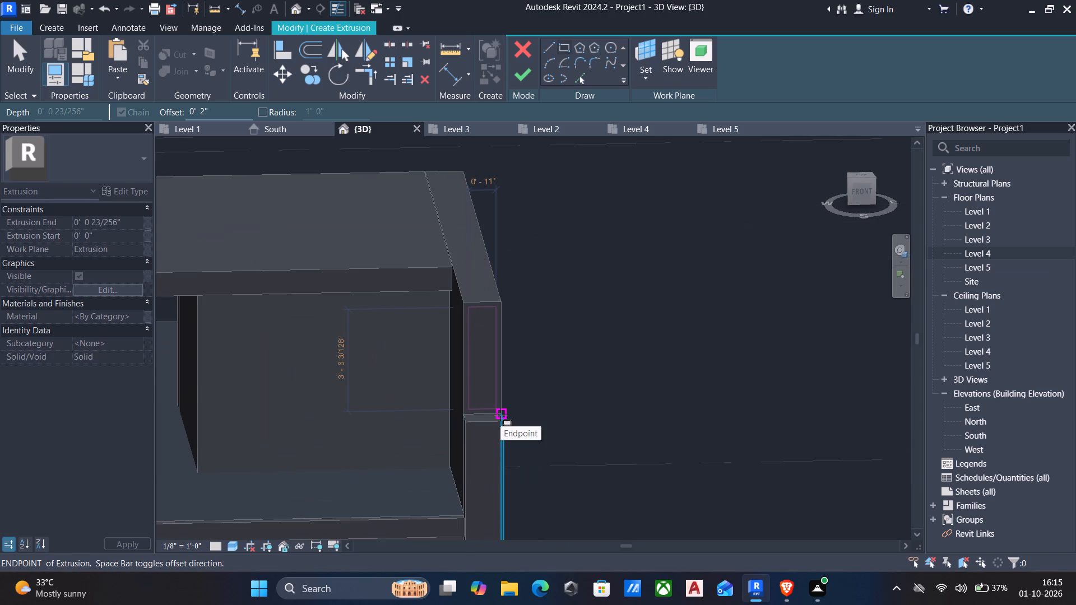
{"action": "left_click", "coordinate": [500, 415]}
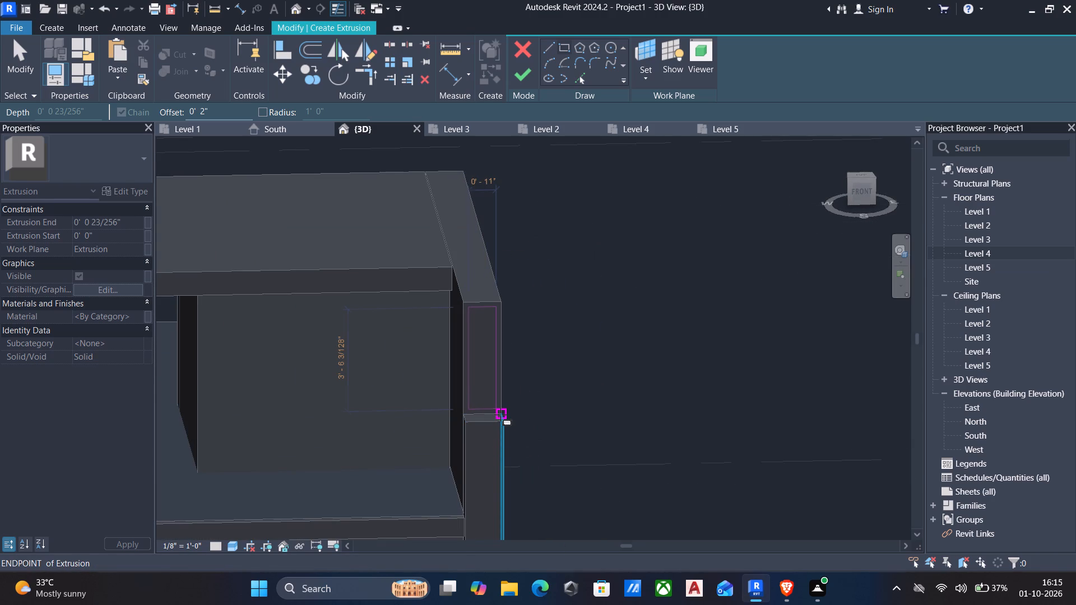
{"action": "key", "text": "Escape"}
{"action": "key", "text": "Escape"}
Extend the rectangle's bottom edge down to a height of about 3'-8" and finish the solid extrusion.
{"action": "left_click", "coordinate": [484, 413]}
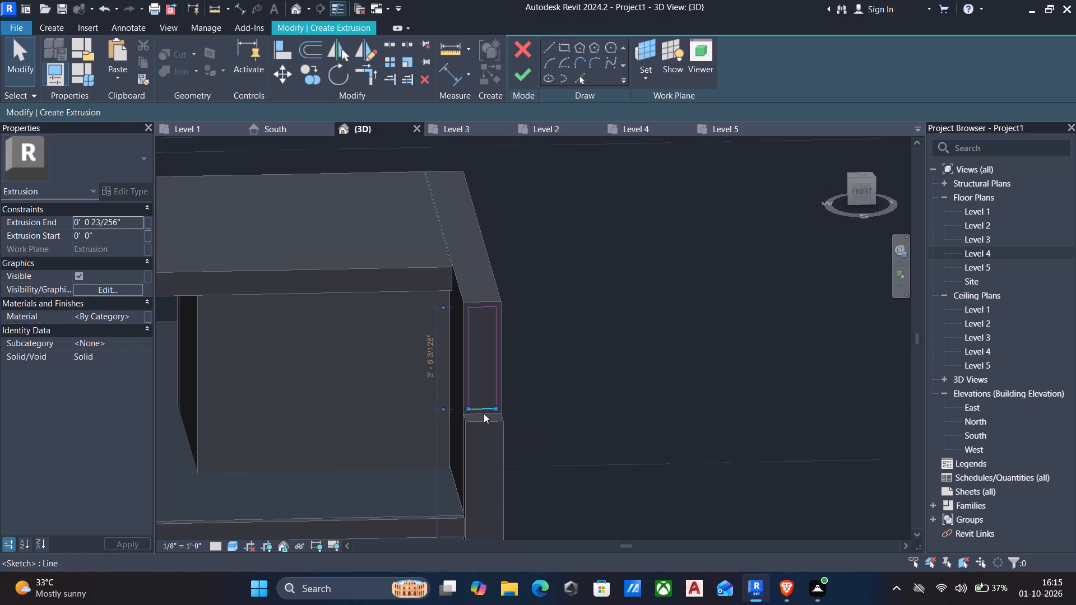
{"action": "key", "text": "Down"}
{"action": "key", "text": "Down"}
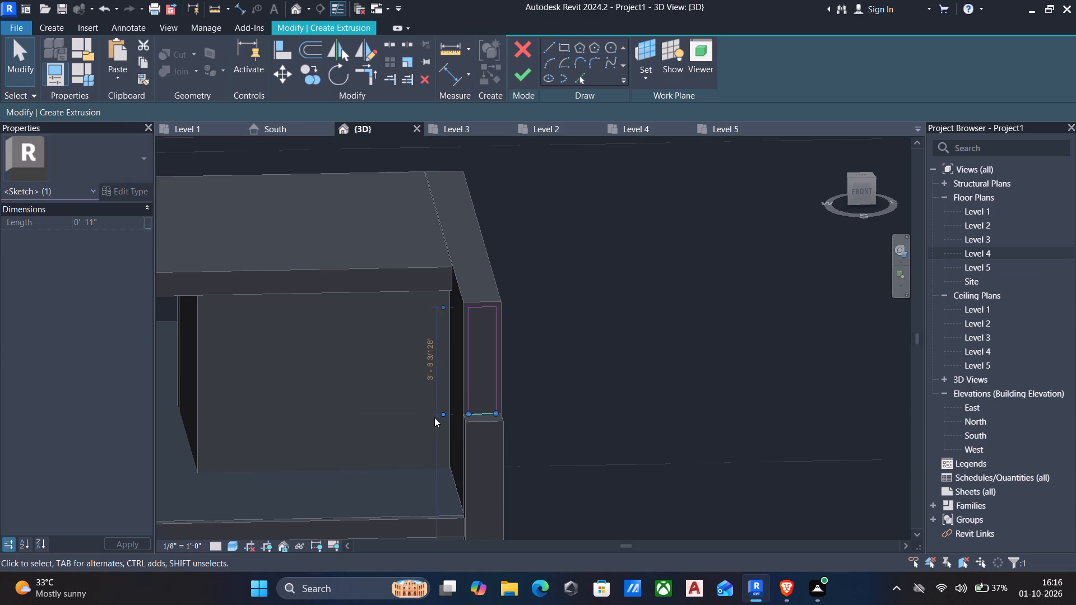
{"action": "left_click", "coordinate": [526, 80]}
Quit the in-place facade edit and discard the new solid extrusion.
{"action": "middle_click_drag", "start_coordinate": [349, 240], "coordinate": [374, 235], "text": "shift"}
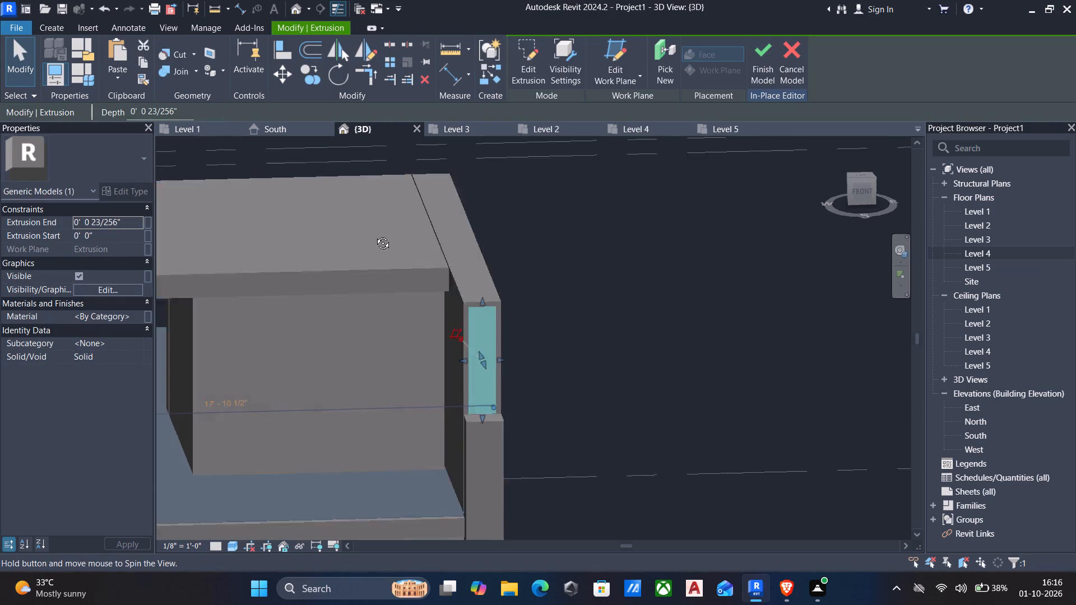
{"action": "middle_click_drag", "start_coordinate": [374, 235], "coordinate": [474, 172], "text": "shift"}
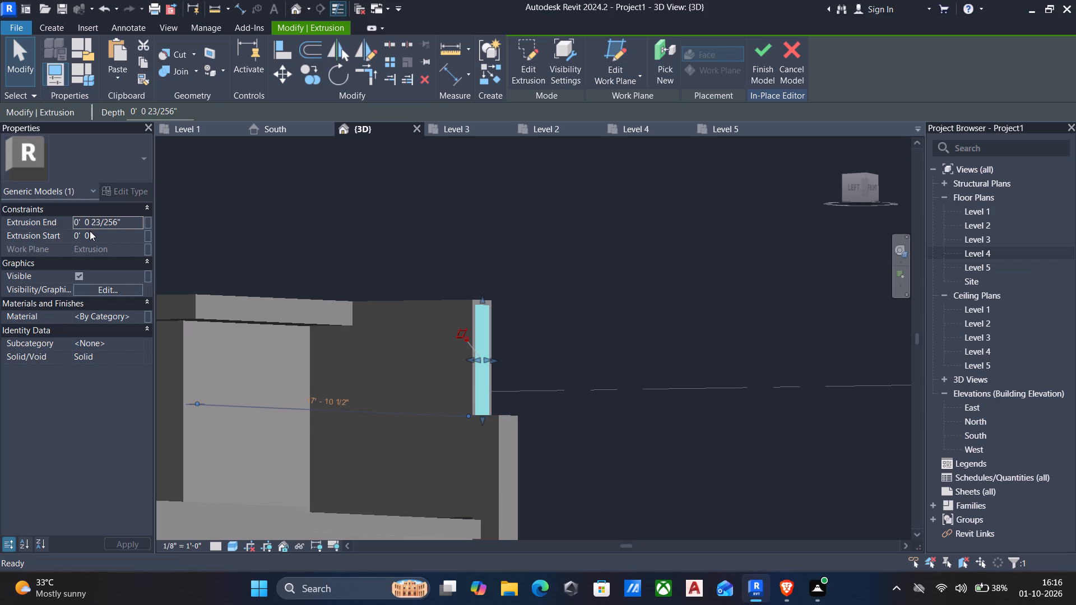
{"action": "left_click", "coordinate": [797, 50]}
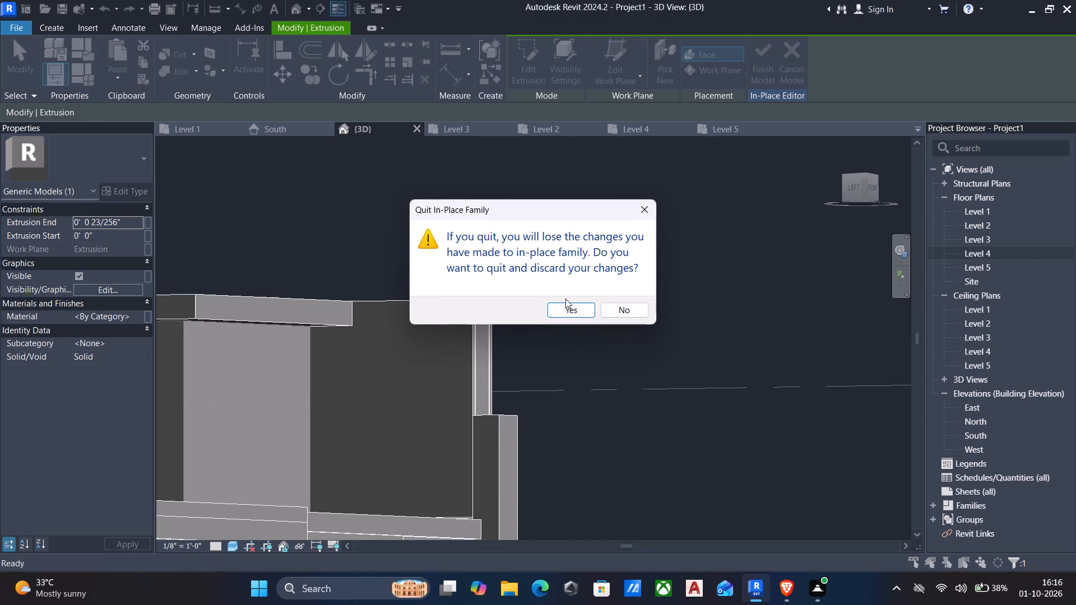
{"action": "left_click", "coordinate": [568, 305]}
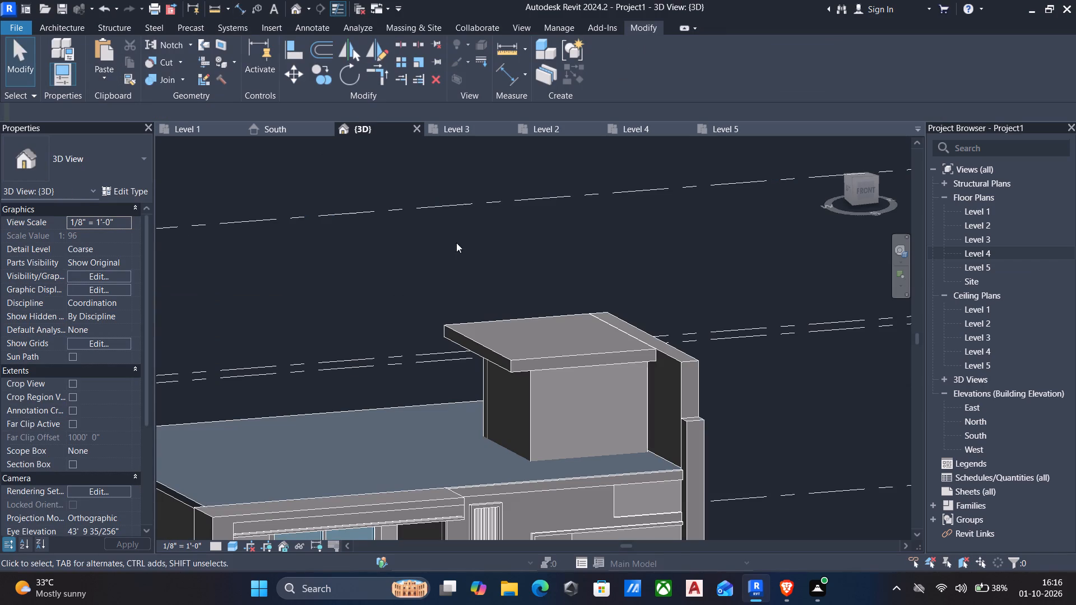
Reopen the facade model for in-place editing and start a void extrusion on the tall panel's front end face.
{"action": "left_click", "coordinate": [689, 354]}
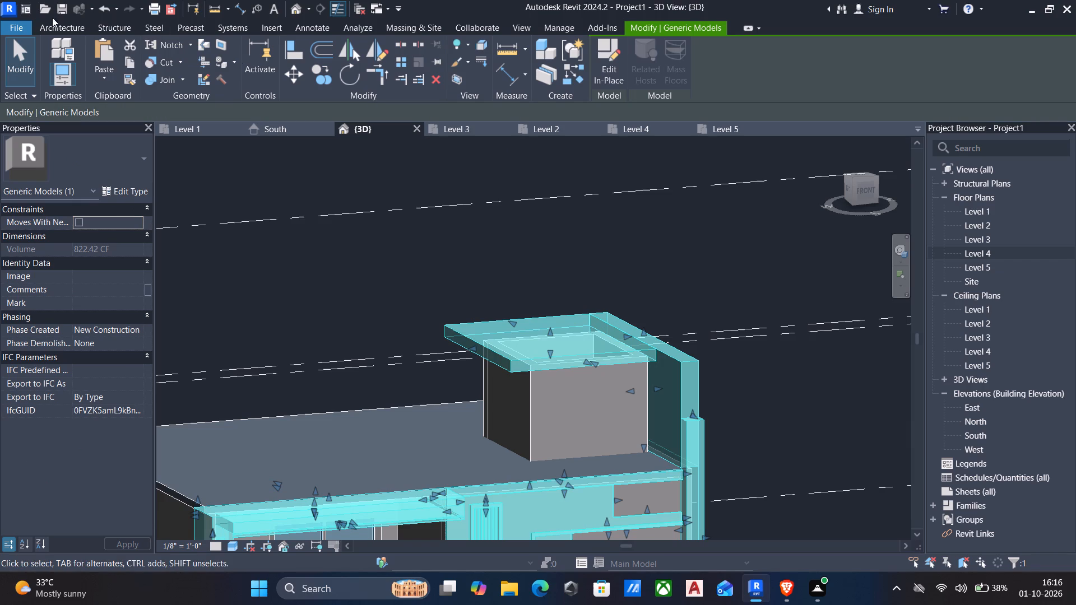
{"action": "left_click", "coordinate": [604, 59]}
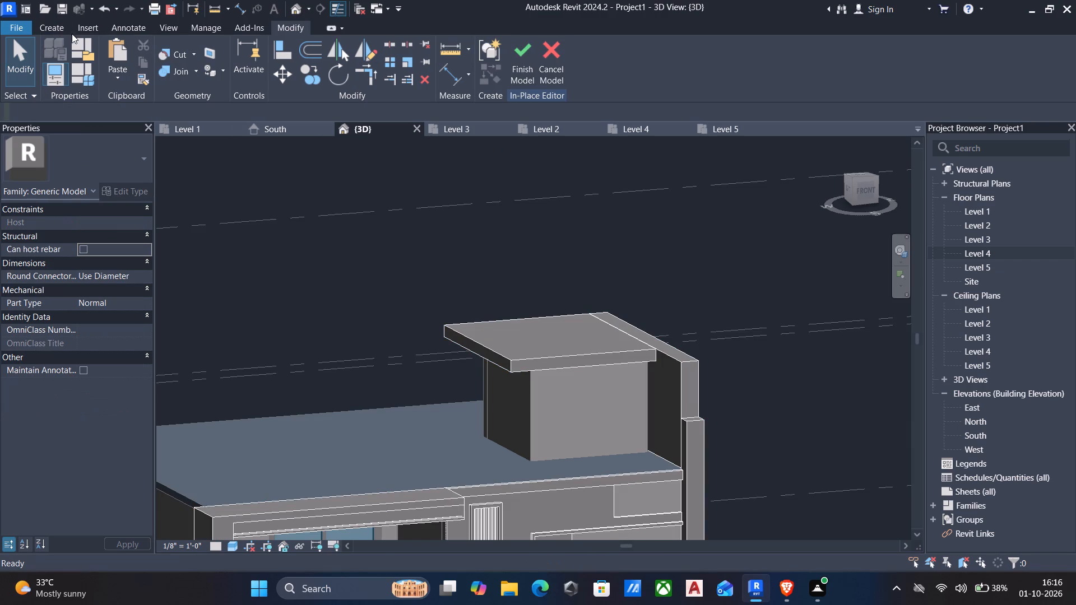
{"action": "left_click", "coordinate": [71, 34]}
{"action": "left_click", "coordinate": [53, 27]}
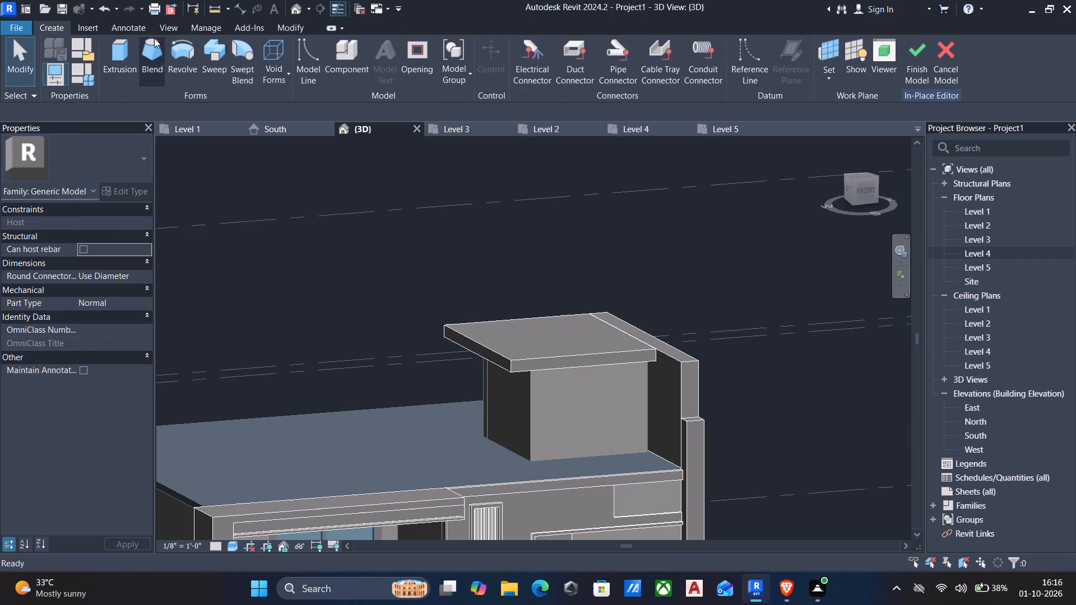
{"action": "left_click", "coordinate": [273, 49]}
{"action": "left_click", "coordinate": [322, 104]}
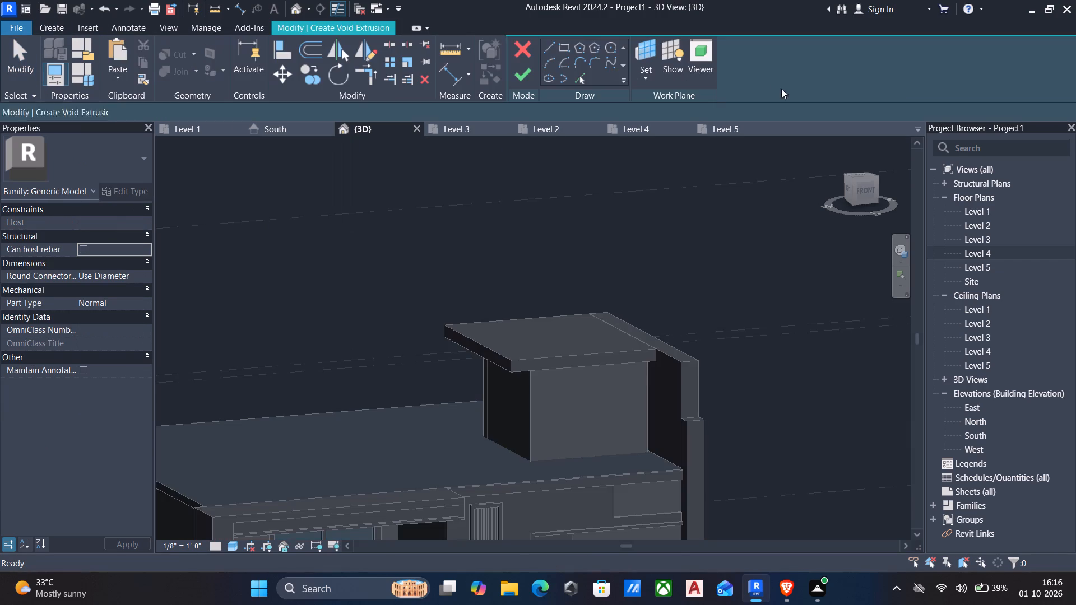
{"action": "left_click", "coordinate": [654, 75]}
{"action": "left_click", "coordinate": [697, 124]}
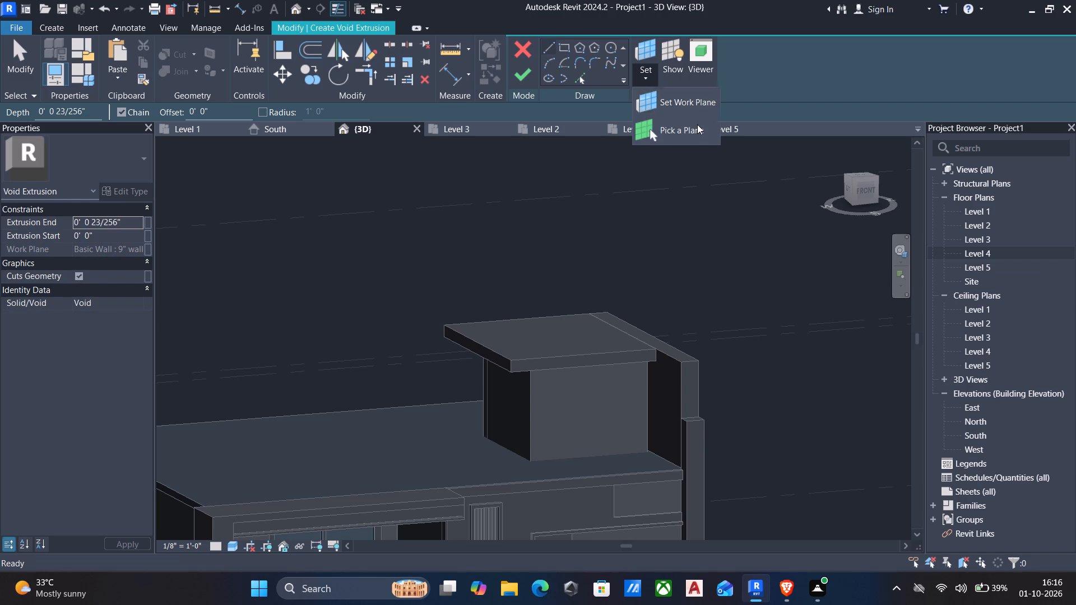
{"action": "left_click_drag", "start_coordinate": [692, 365], "coordinate": [692, 353]}
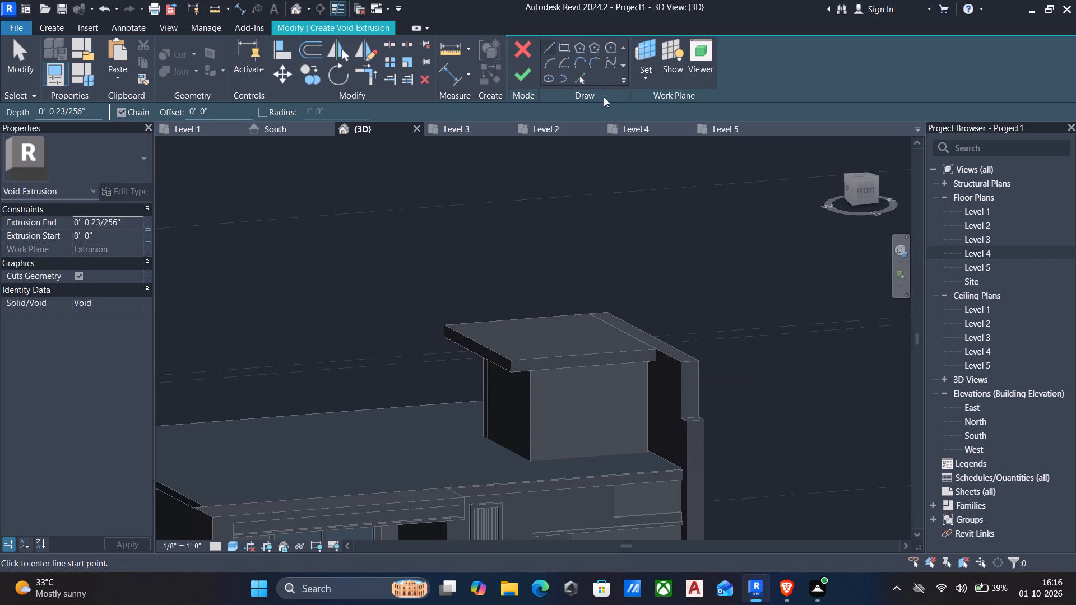
Sketch a rectangle about 11" wide on the tall panel's front end face, offset 2" inward from its corners.
{"action": "left_click", "coordinate": [559, 46]}
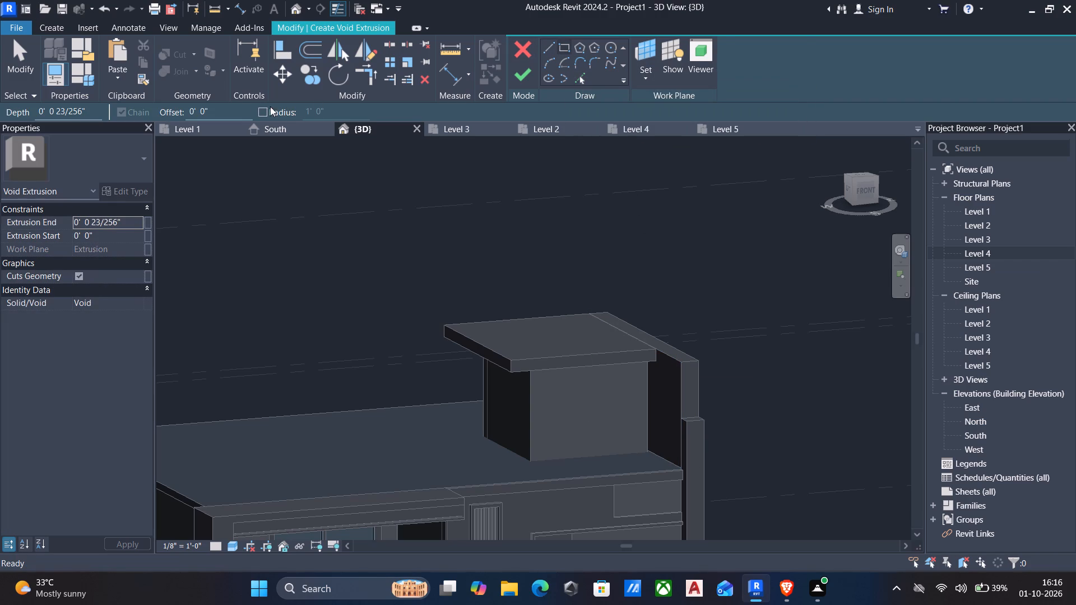
{"action": "left_click_drag", "start_coordinate": [225, 109], "coordinate": [0, 86]}
{"action": "key", "text": "1"}
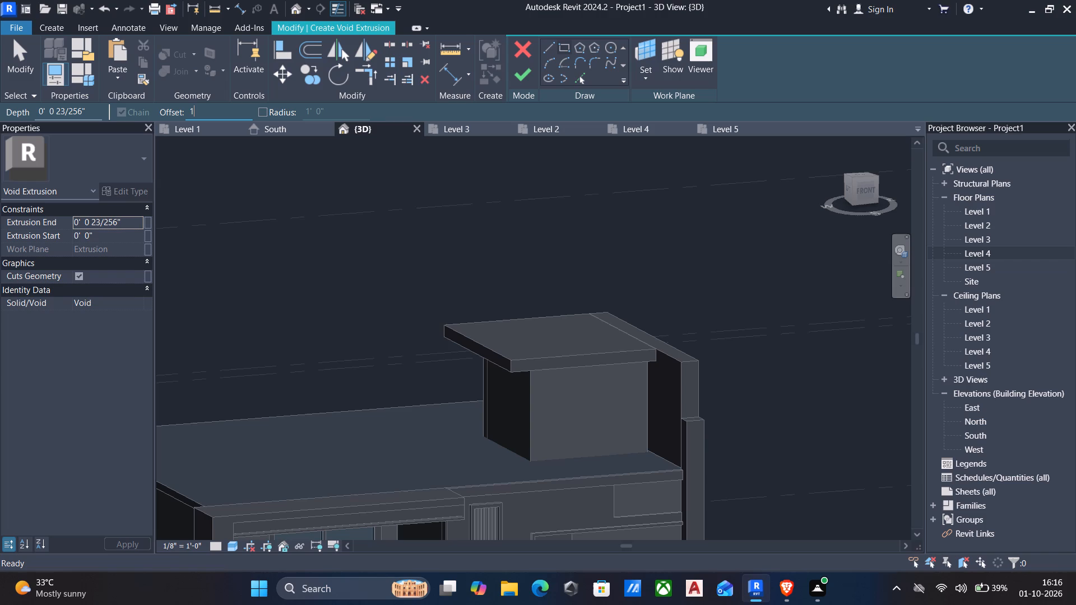
{"action": "key", "text": "BackSpace"}
{"action": "type", "text": "2\""}
{"action": "key", "text": "Return"}
{"action": "left_click", "coordinate": [679, 365]}
{"action": "key", "text": "space"}
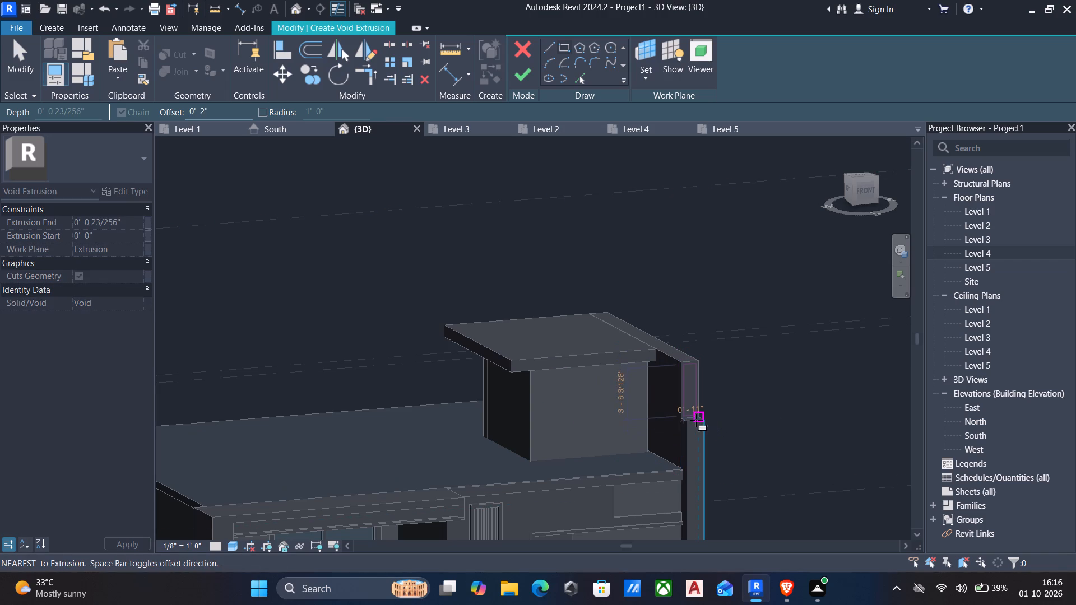
{"action": "scroll", "coordinate": [696, 420], "scroll_direction": "up", "scroll_amount": 9}
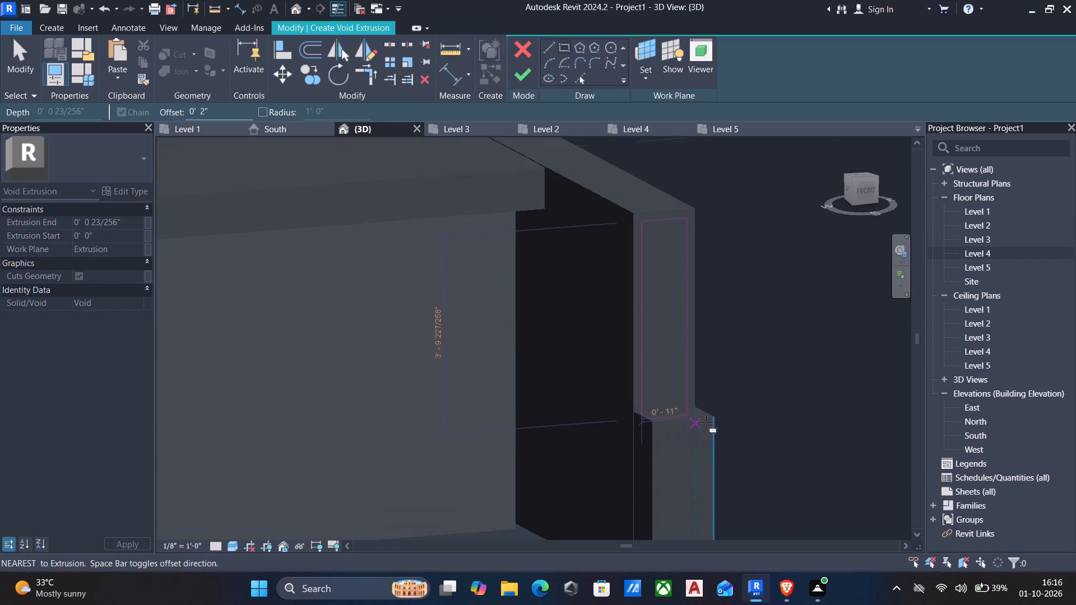
{"action": "scroll", "coordinate": [695, 411], "scroll_direction": "up", "scroll_amount": 4}
{"action": "left_click", "coordinate": [695, 411]}
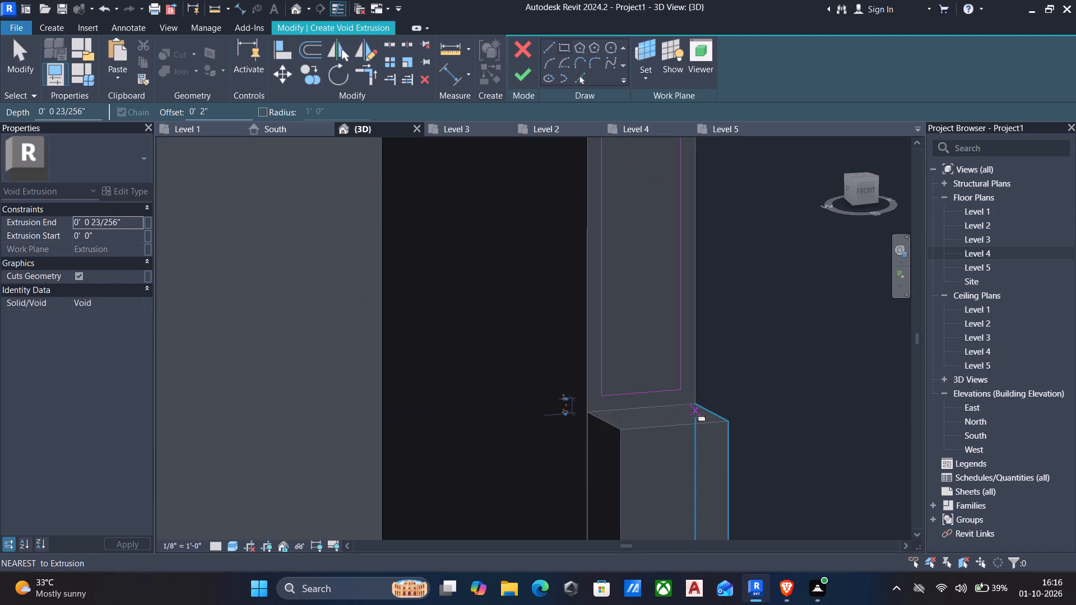
{"action": "key", "text": "Escape"}
{"action": "key", "text": "Escape"}
Move the rectangle's bottom line down to the top of the lower panel and finish the void extrusion.
{"action": "left_click", "coordinate": [635, 396]}
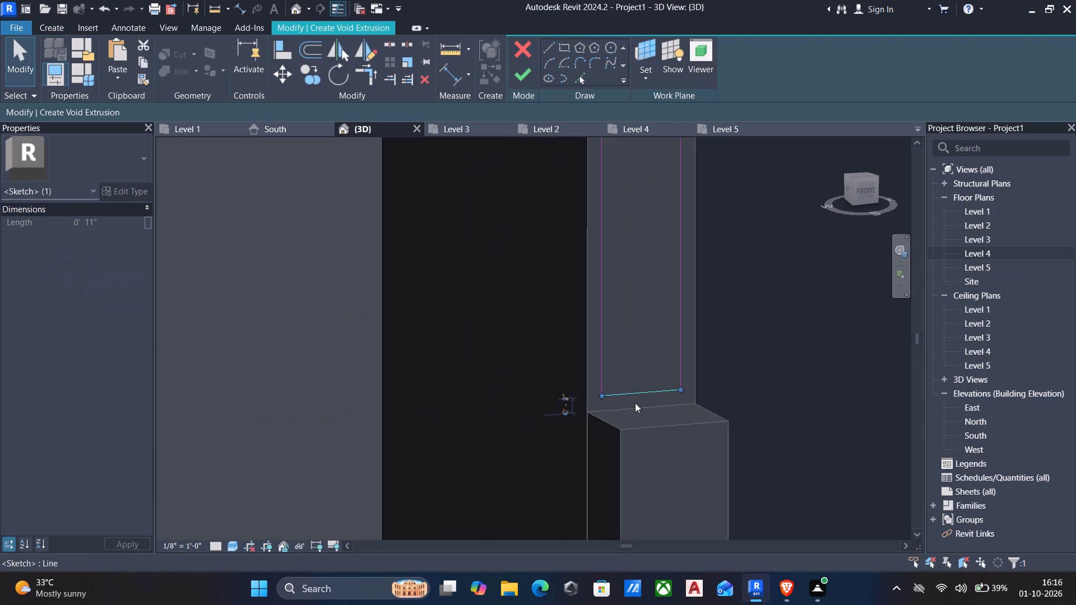
{"action": "key", "text": "Down"}
{"action": "key", "text": "Down"}
{"action": "key", "text": "Down"}
{"action": "key", "text": "Down"}
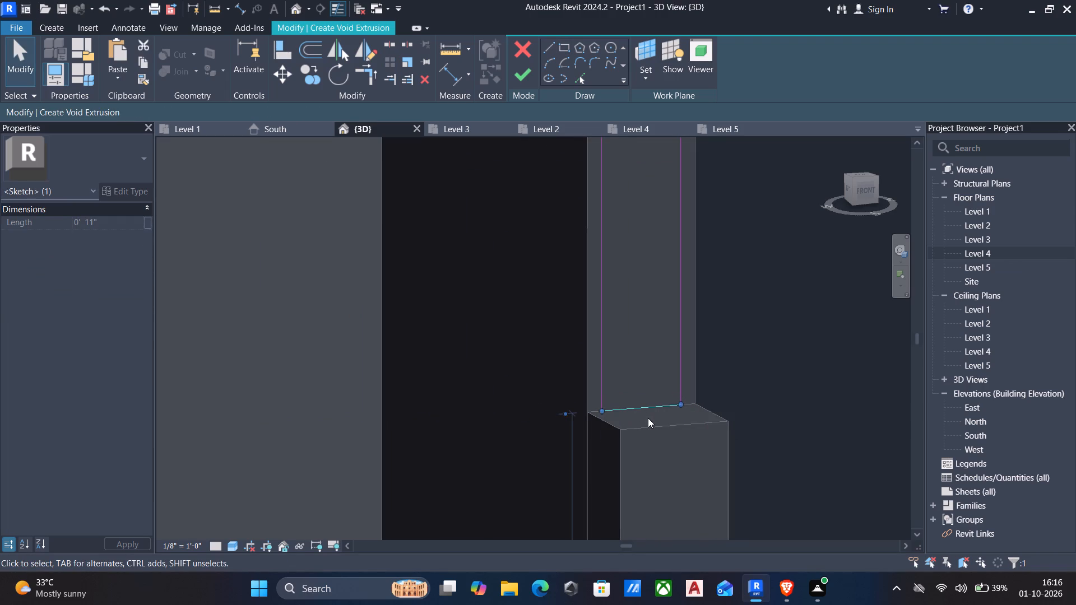
{"action": "scroll", "coordinate": [652, 436], "scroll_direction": "down", "scroll_amount": 5}
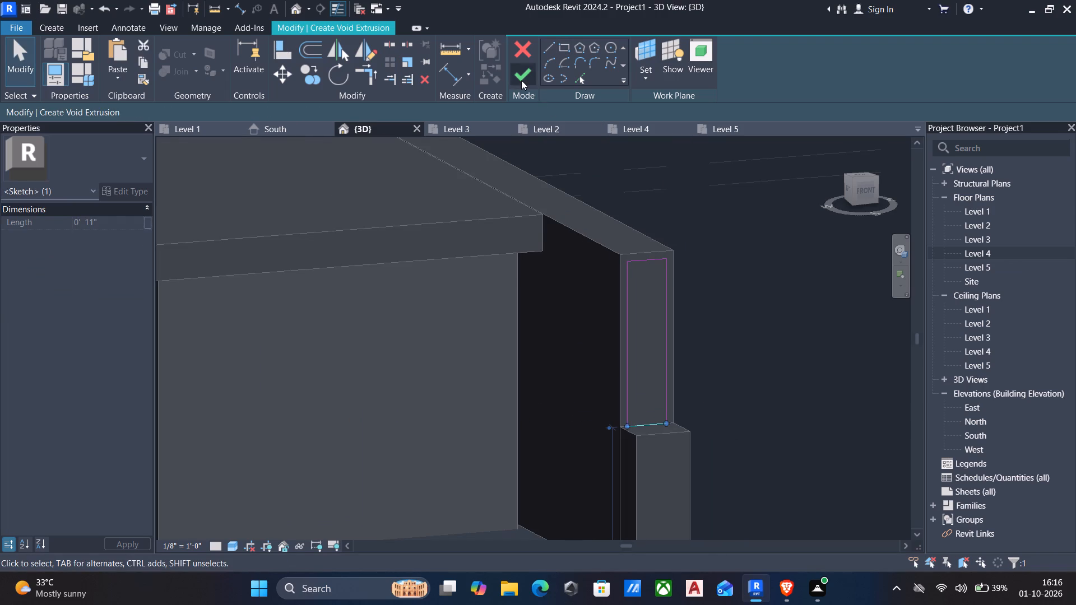
{"action": "left_click", "coordinate": [521, 80]}
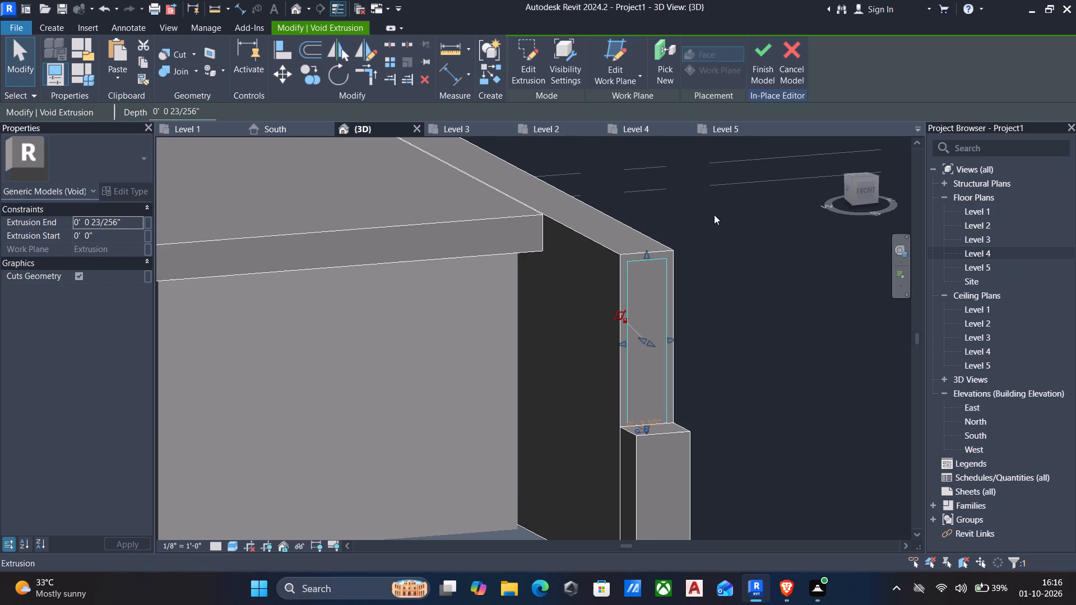
Set the tall panel's void extrusion end to 1" and finish the in-place facade model.
{"action": "middle_click_drag", "start_coordinate": [712, 210], "coordinate": [619, 247], "text": "shift"}
{"action": "scroll", "coordinate": [618, 247], "scroll_direction": "down", "scroll_amount": 3}
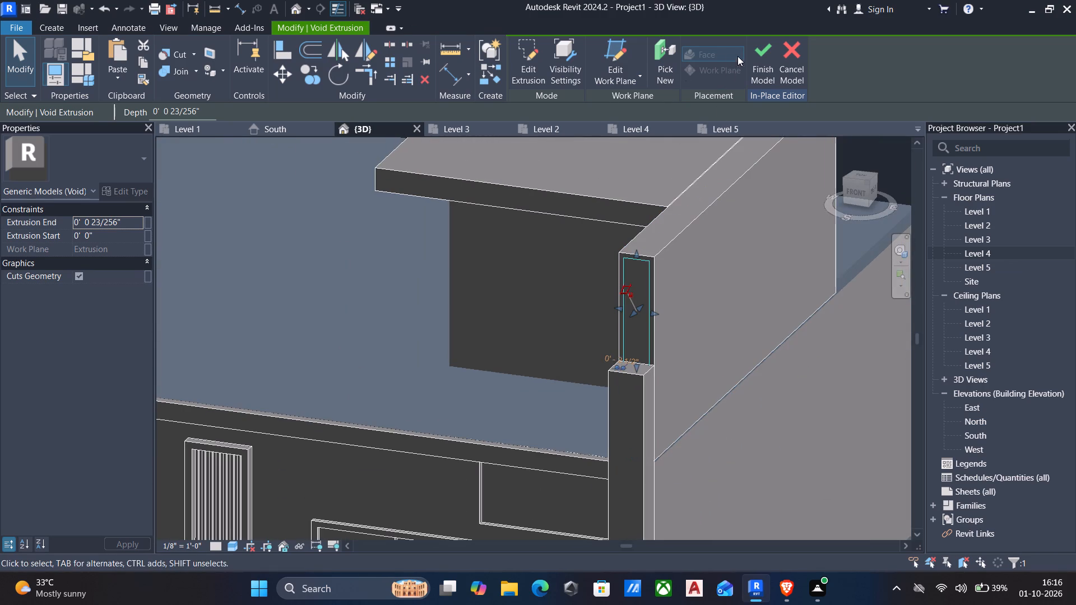
{"action": "left_click", "coordinate": [129, 225]}
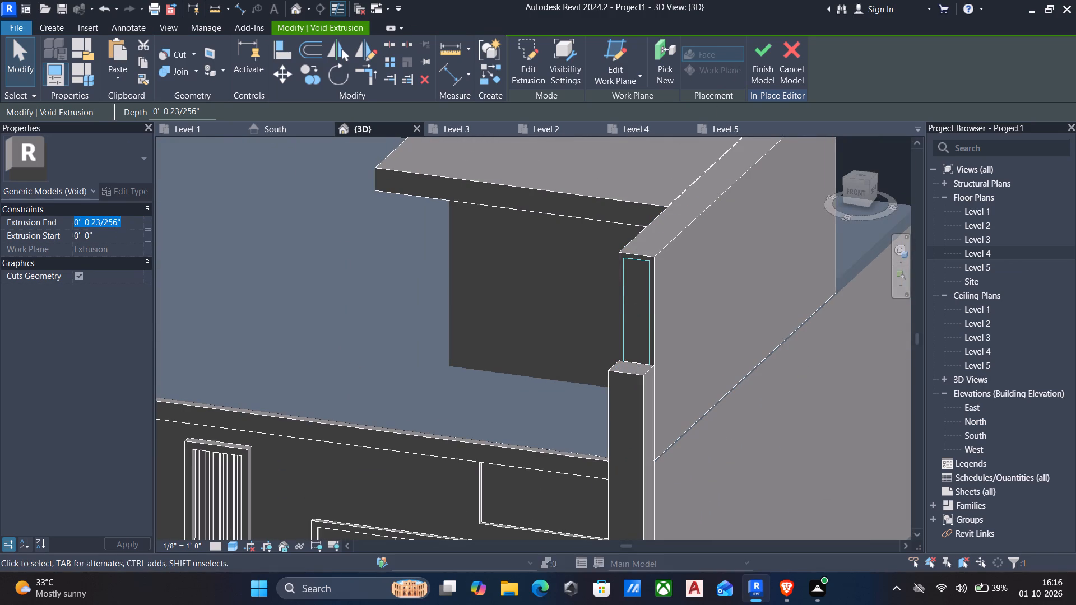
{"action": "type", "text": "1\""}
{"action": "key", "text": "Return"}
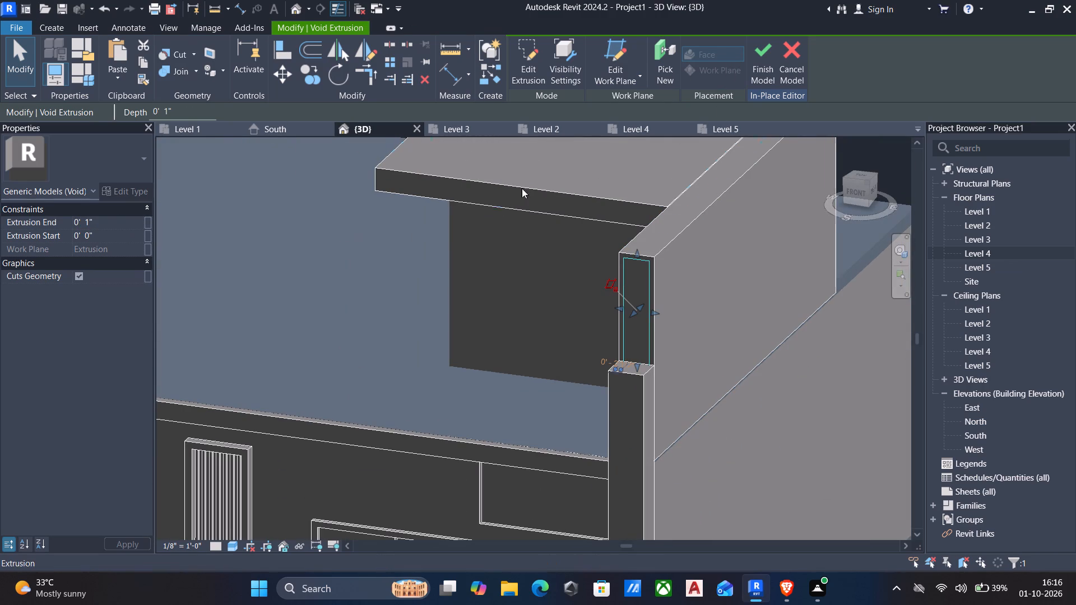
{"action": "left_click", "coordinate": [754, 49]}
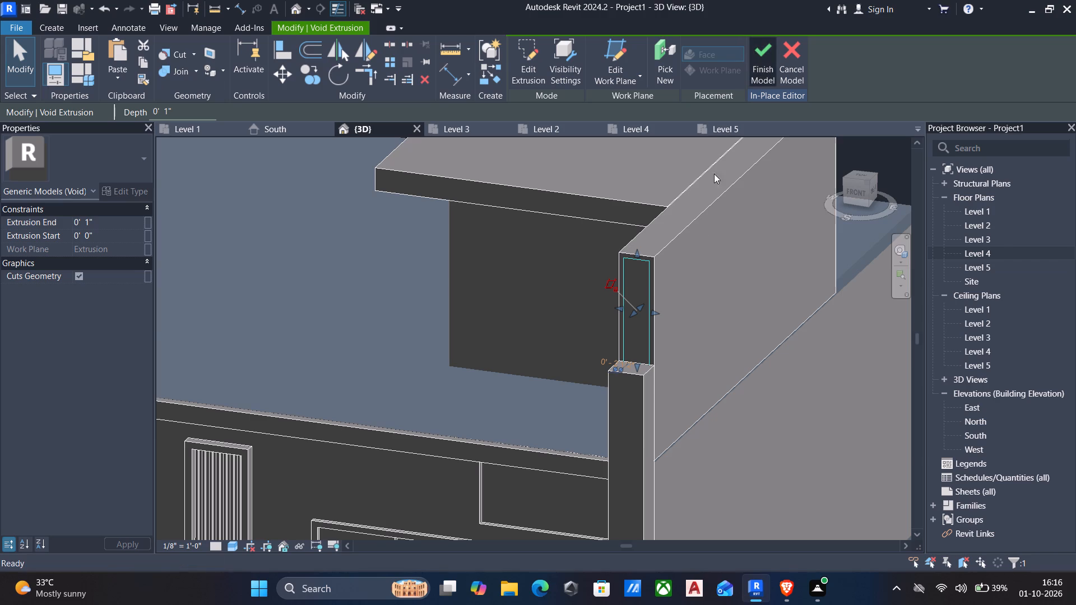
In the Level 4 plan, select the four roof enclosure walls and nudge them together toward the front facade.
{"action": "scroll", "coordinate": [627, 357], "scroll_direction": "up", "scroll_amount": 5}
{"action": "scroll", "coordinate": [616, 356], "scroll_direction": "down", "scroll_amount": 5}
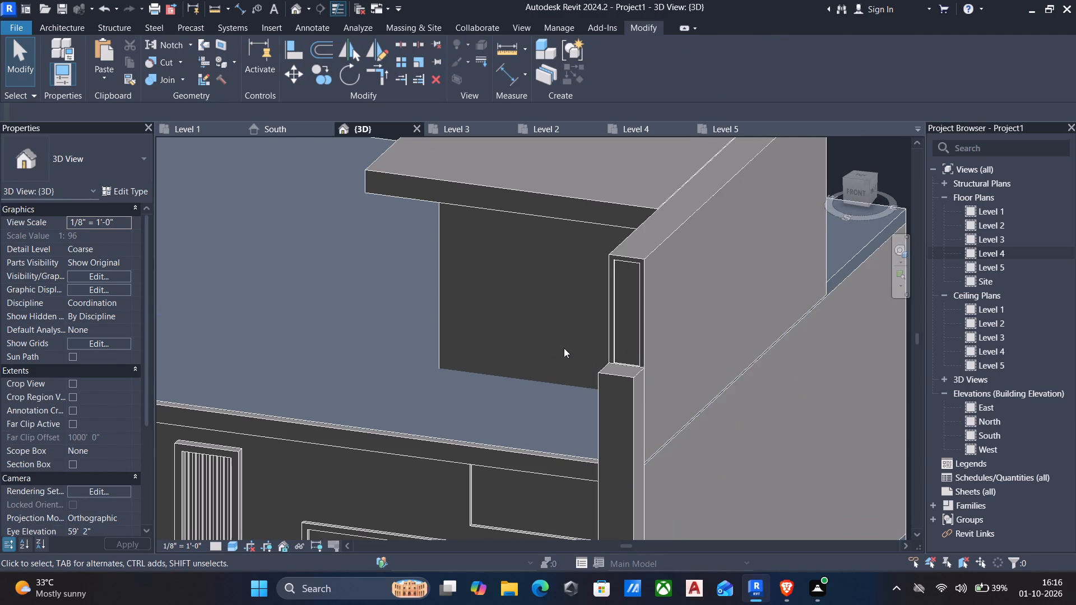
{"action": "middle_click_drag", "start_coordinate": [583, 345], "coordinate": [636, 301], "text": "shift"}
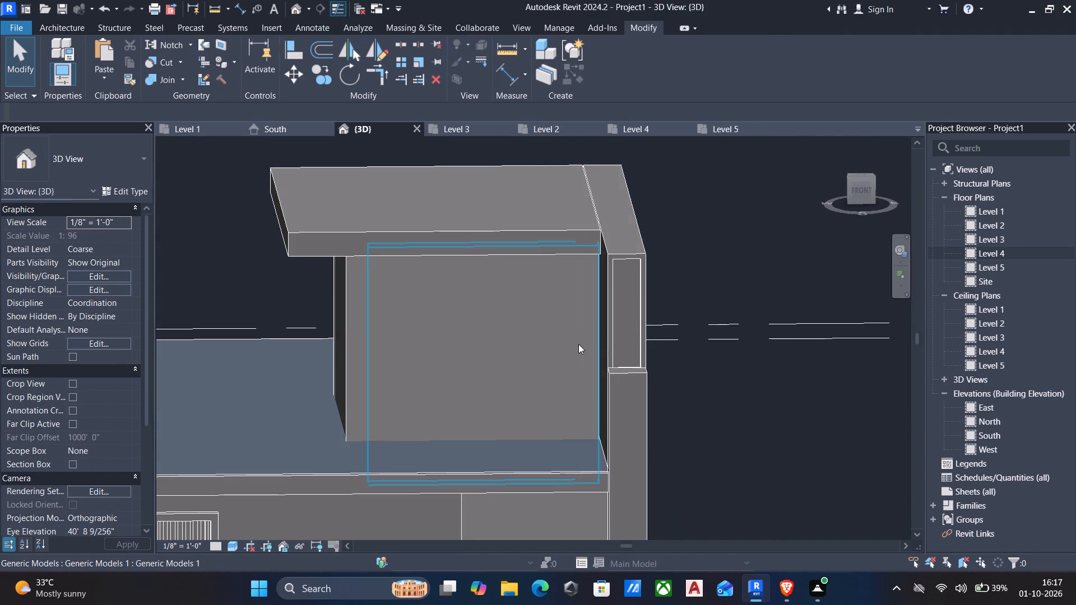
{"action": "middle_click_drag", "start_coordinate": [564, 327], "coordinate": [574, 339]}
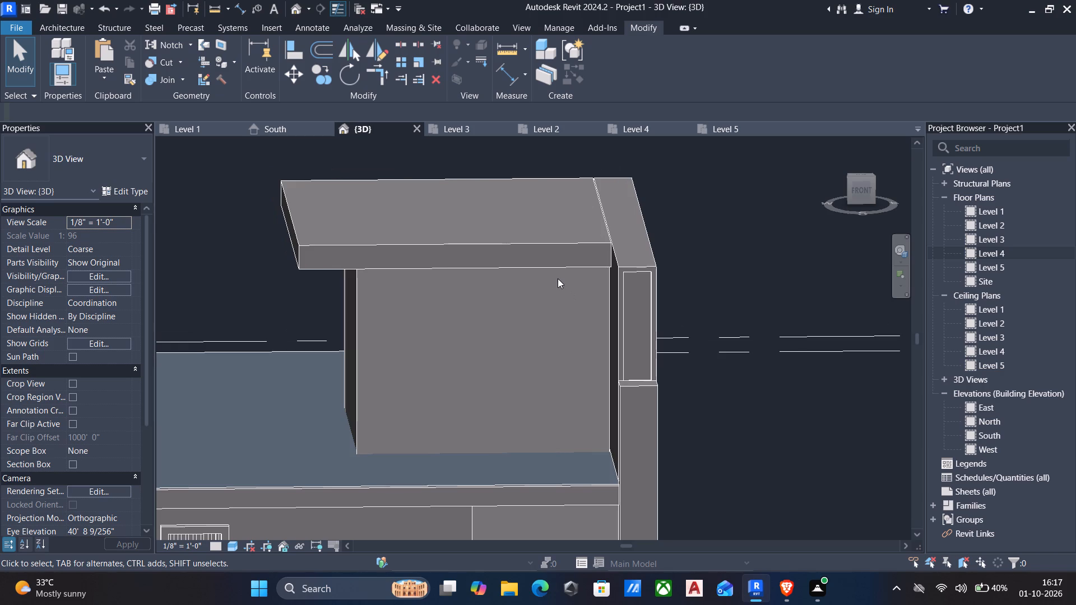
{"action": "scroll", "coordinate": [547, 289], "scroll_direction": "down", "scroll_amount": 2}
{"action": "middle_click_drag", "start_coordinate": [546, 296], "coordinate": [613, 304], "text": "shift"}
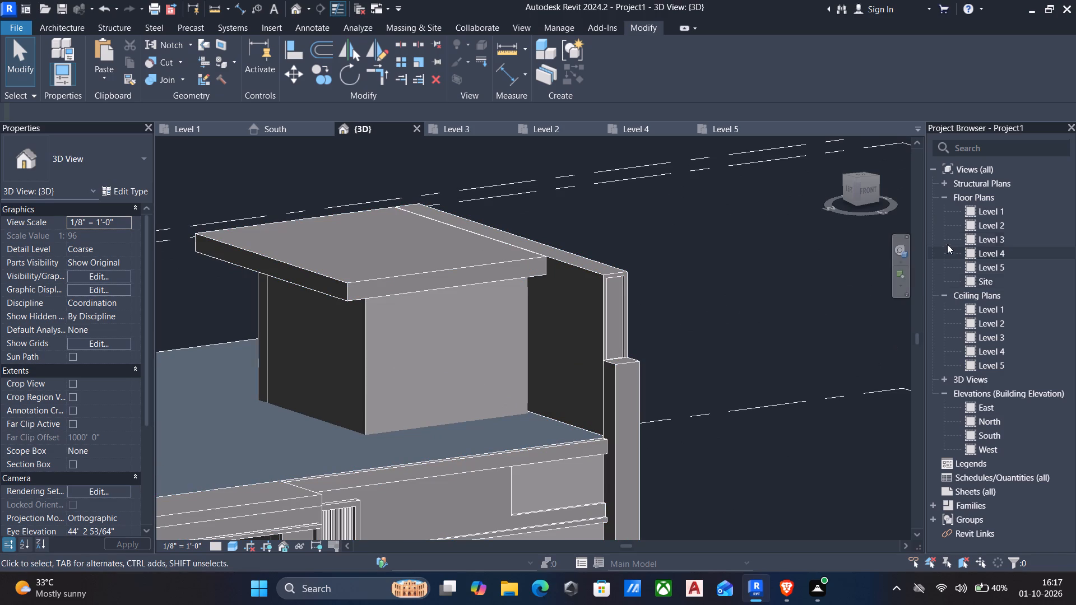
{"action": "left_click", "coordinate": [657, 129]}
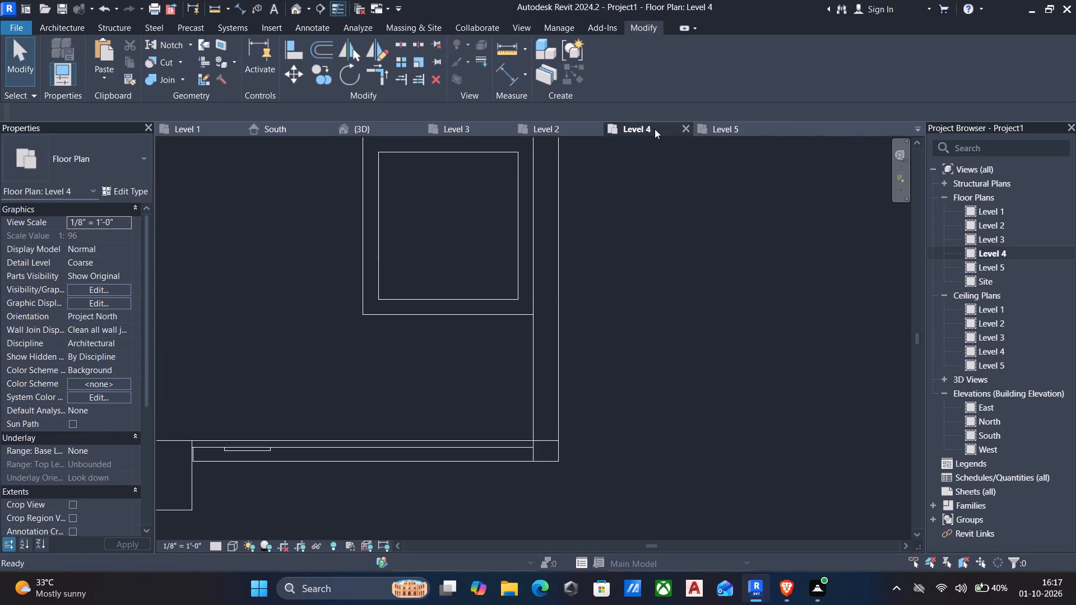
{"action": "scroll", "coordinate": [487, 274], "scroll_direction": "down", "scroll_amount": 3}
{"action": "middle_click_drag", "start_coordinate": [480, 290], "coordinate": [511, 308]}
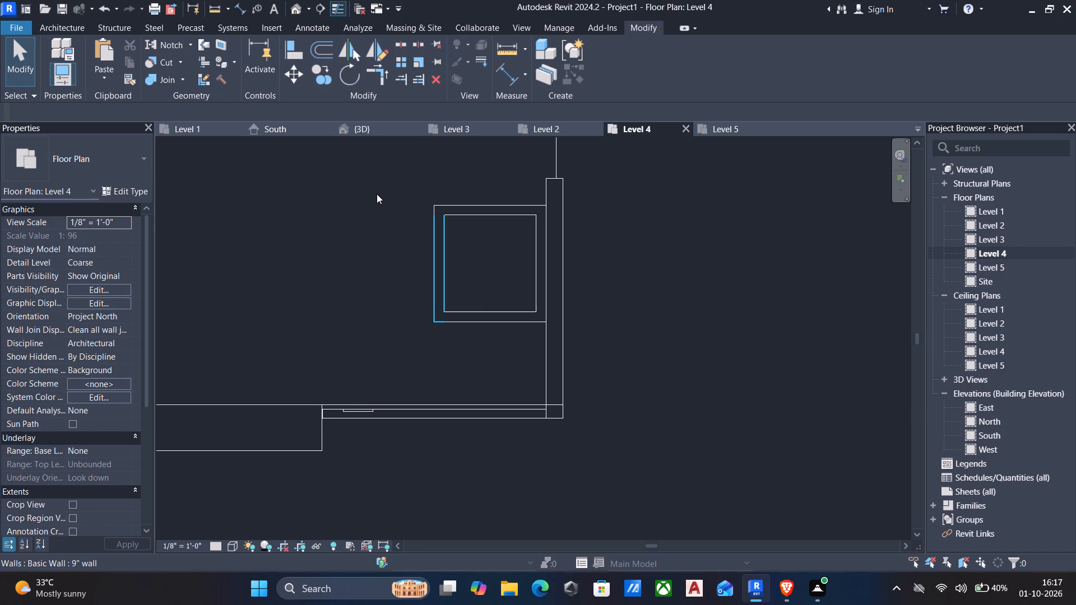
{"action": "left_click_drag", "start_coordinate": [376, 190], "coordinate": [558, 355]}
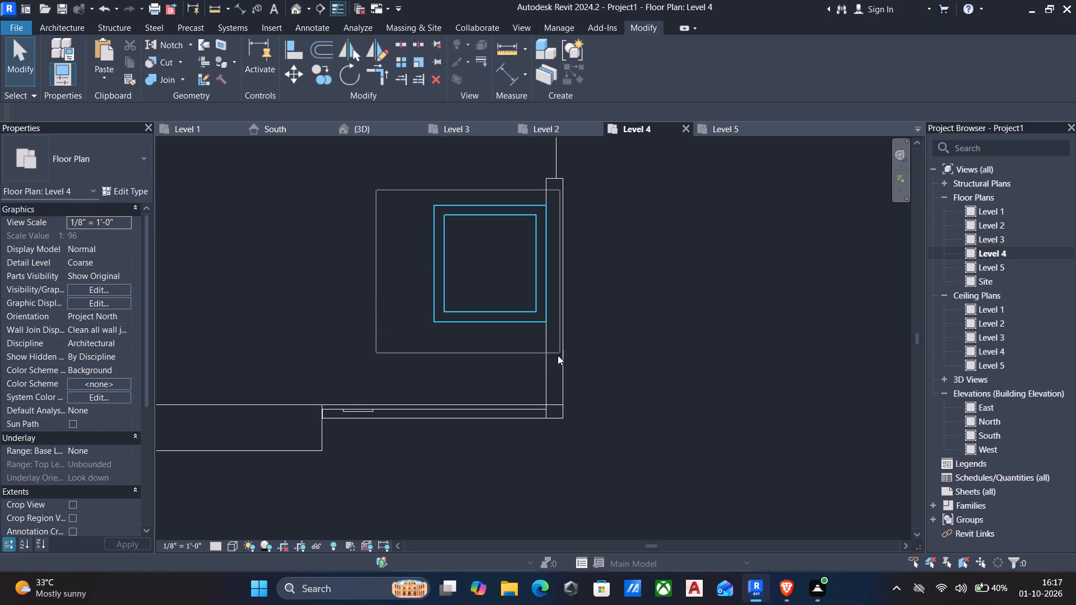
{"action": "left_click_drag", "start_coordinate": [558, 355], "coordinate": [555, 357]}
{"action": "key", "text": "Down"}
{"action": "key", "text": "Down"}
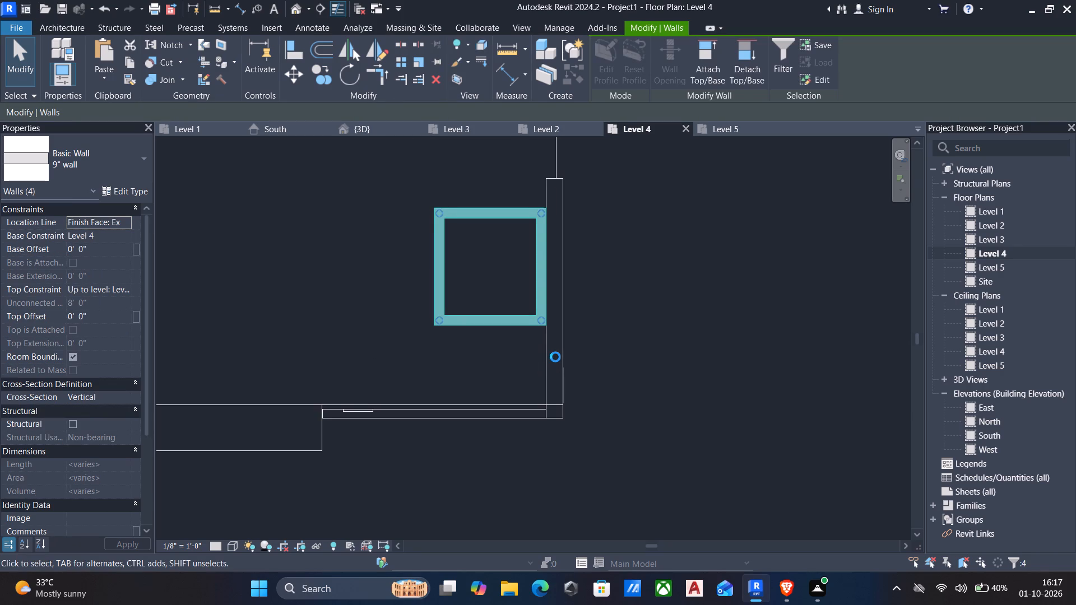
{"action": "key", "text": "Down"}
{"action": "key", "text": "Down"}
{"action": "key", "text": "Down"}
{"action": "key", "text": "Down"}
{"action": "key", "text": "Down"}
{"action": "key", "text": "Down"}
{"action": "key", "text": "Down"}
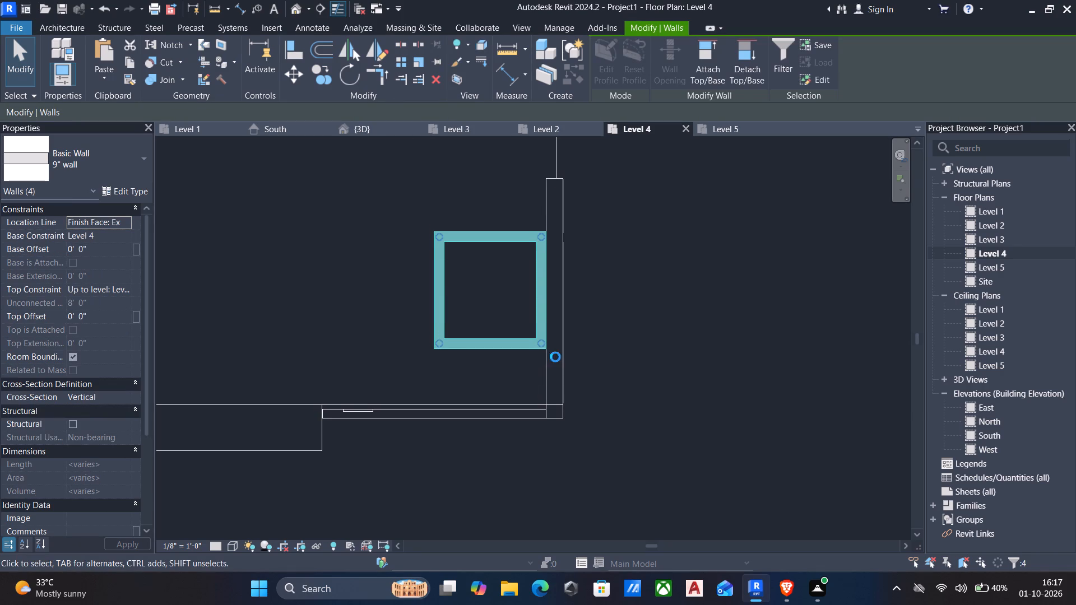
{"action": "key", "text": "Down"}
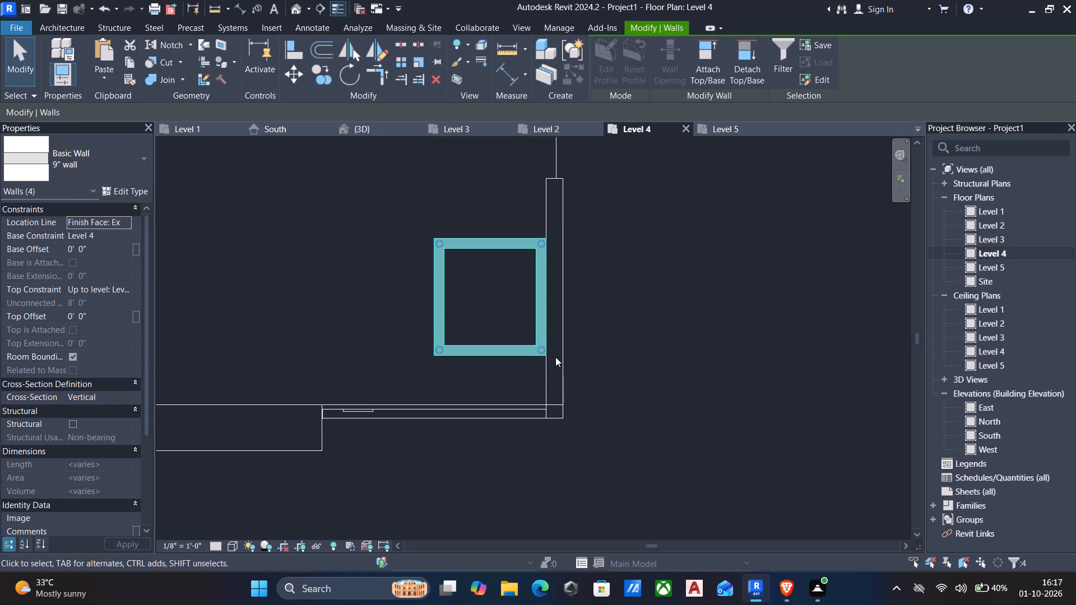
{"action": "key", "text": "Down"}
{"action": "key", "text": "Escape"}
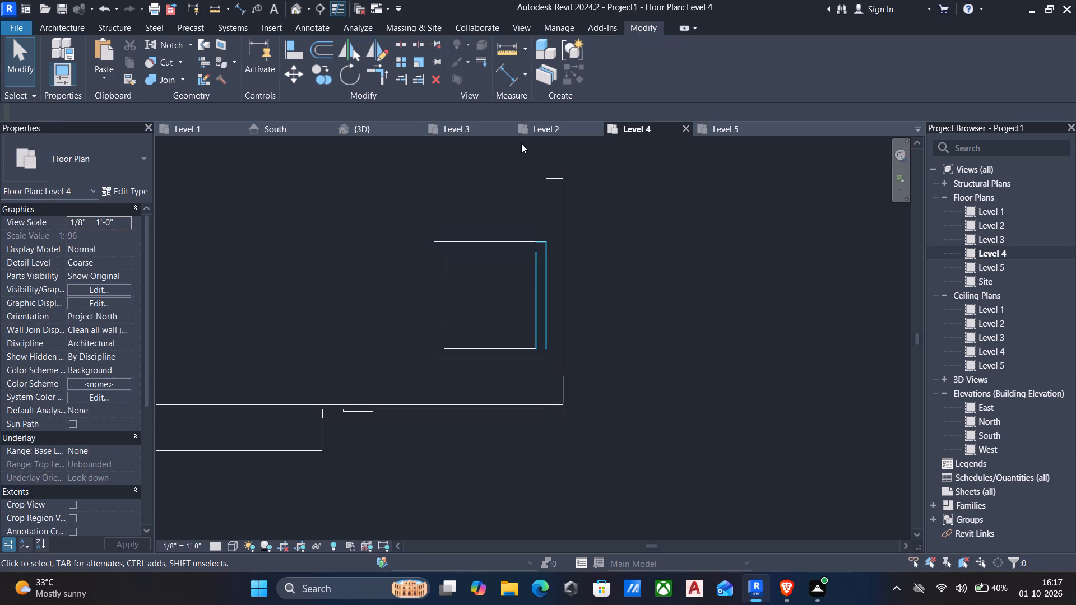
In the 3D view, align the overhanging slab's front face with the tall side panel's front end face.
{"action": "left_click", "coordinate": [361, 132]}
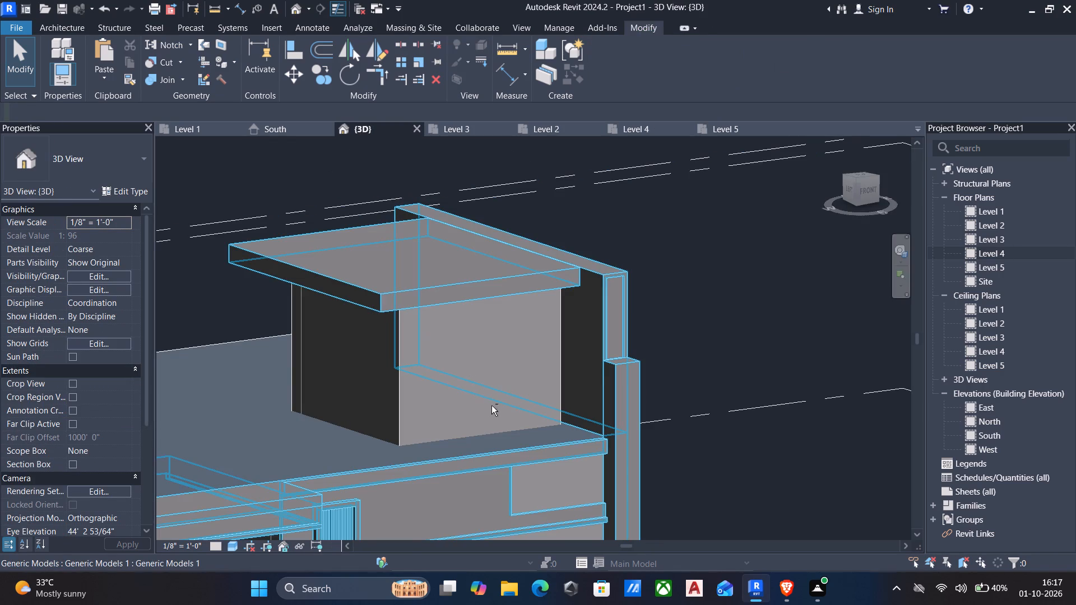
{"action": "middle_click_drag", "start_coordinate": [495, 406], "coordinate": [581, 392], "text": "shift"}
{"action": "scroll", "coordinate": [581, 392], "scroll_direction": "up", "scroll_amount": 1}
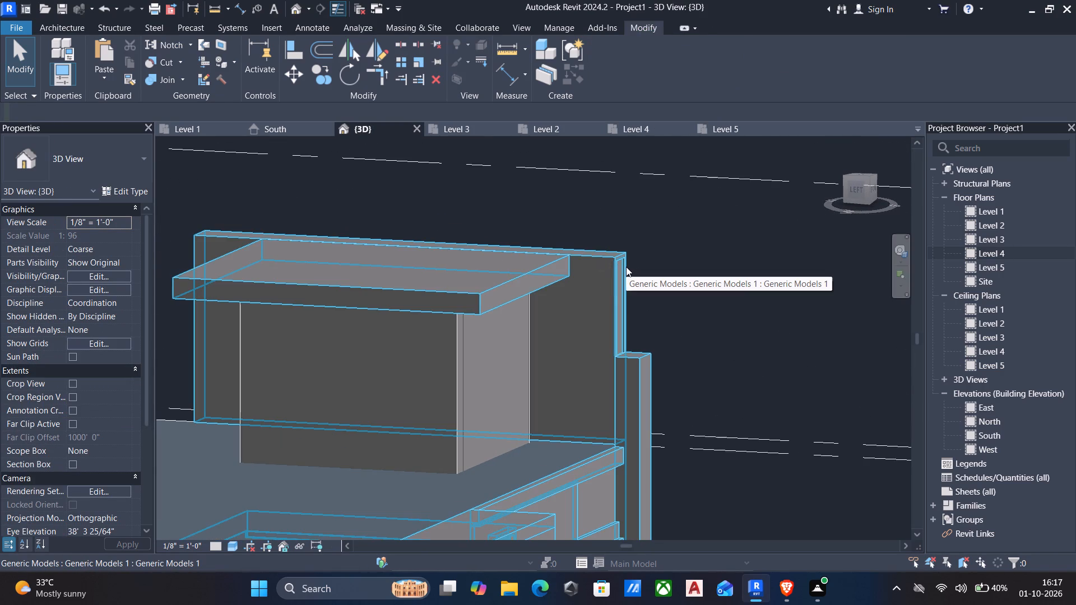
{"action": "type", "text": "al"}
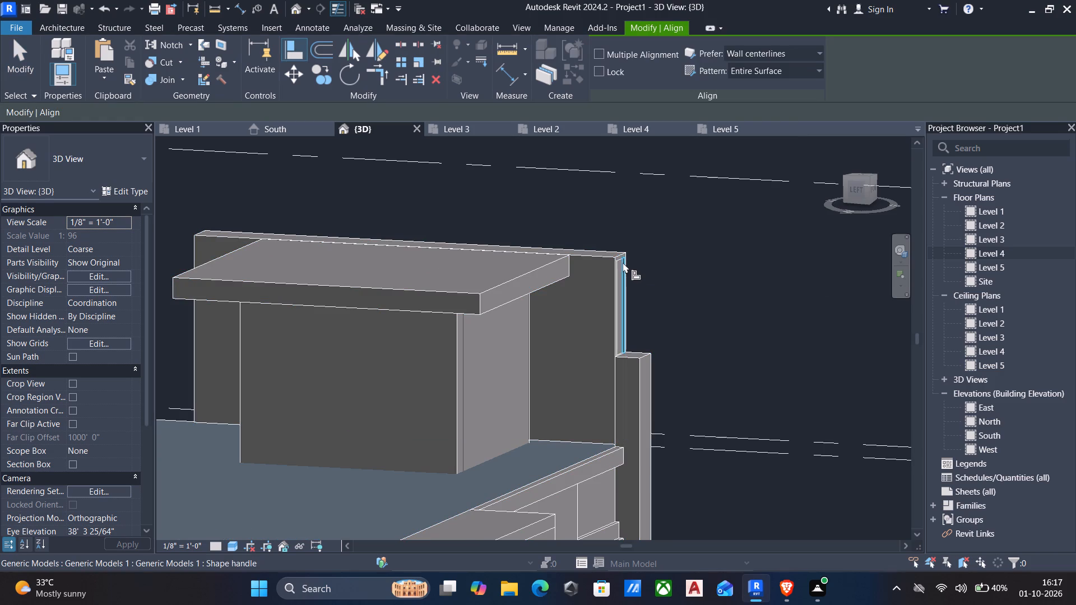
{"action": "left_click", "coordinate": [620, 257]}
{"action": "left_click", "coordinate": [545, 263]}
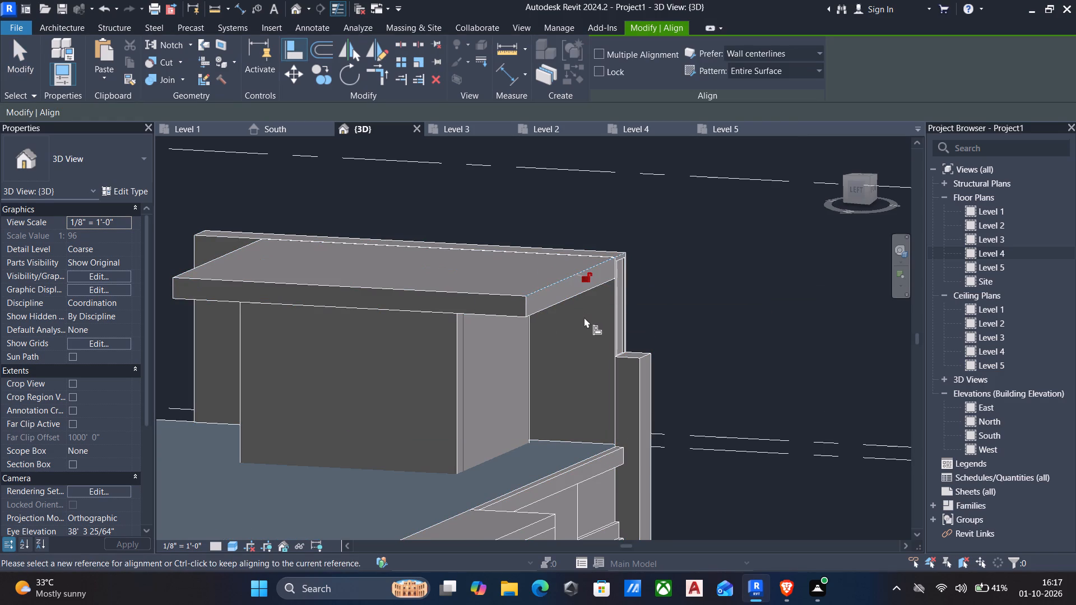
{"action": "key", "text": "Escape"}
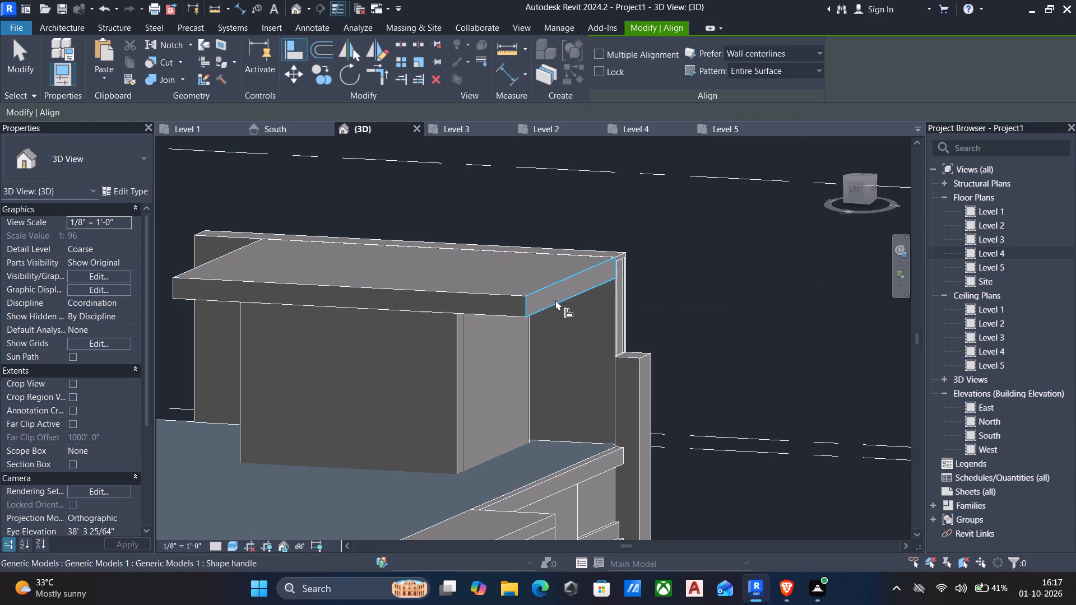
{"action": "left_click", "coordinate": [551, 295]}
{"action": "key", "text": "Escape"}
{"action": "key", "text": "Escape"}
Reopen the facade model for in-place editing and start a void extrusion on the overhanging slab's front face.
{"action": "left_click", "coordinate": [544, 291]}
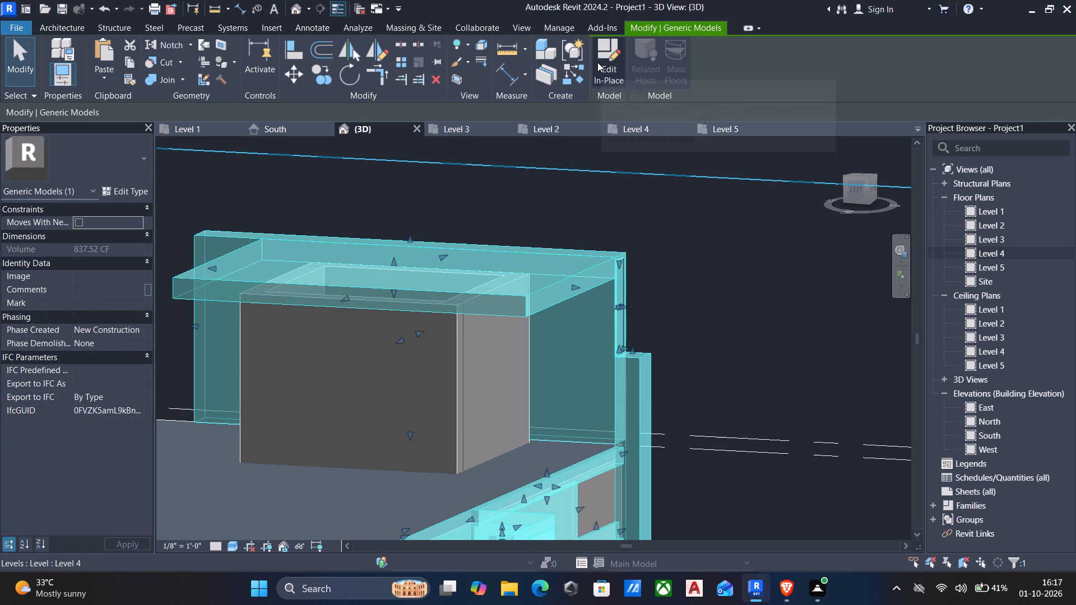
{"action": "left_click", "coordinate": [597, 61]}
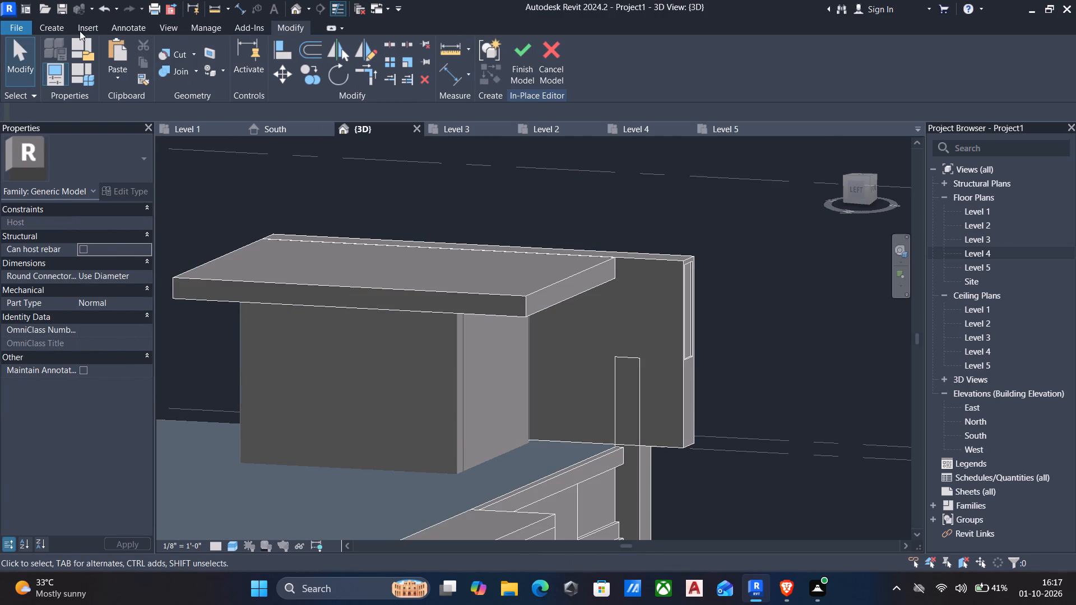
{"action": "left_click", "coordinate": [50, 29]}
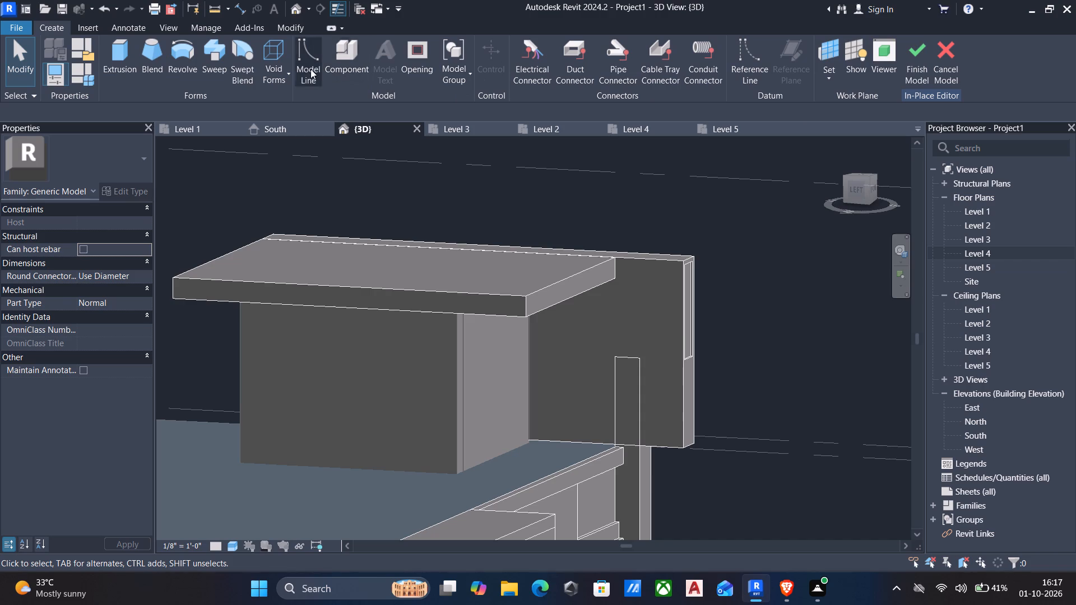
{"action": "left_click", "coordinate": [287, 75]}
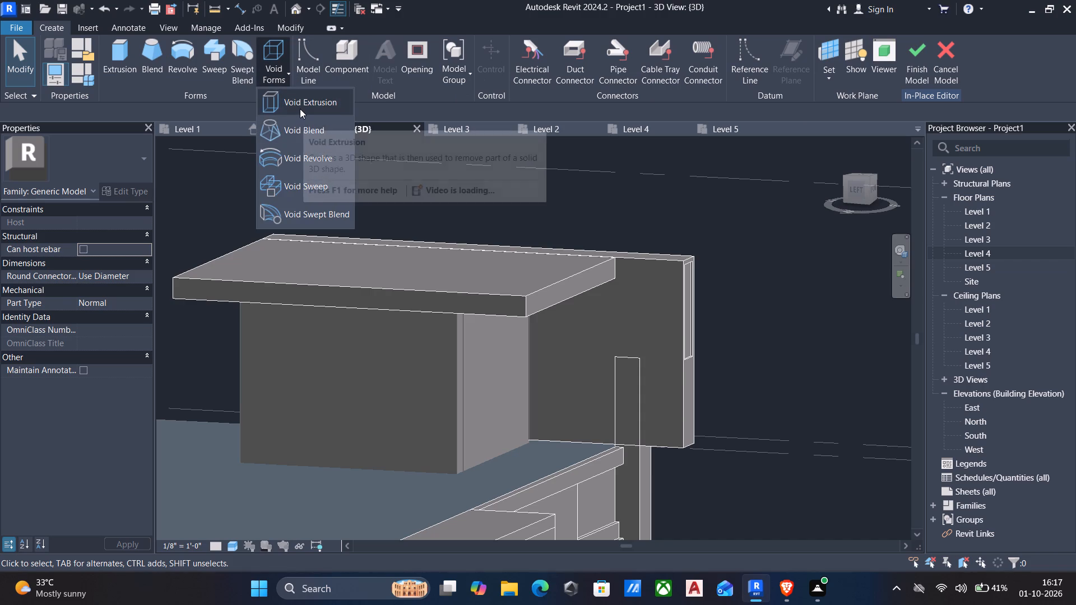
{"action": "left_click", "coordinate": [300, 109]}
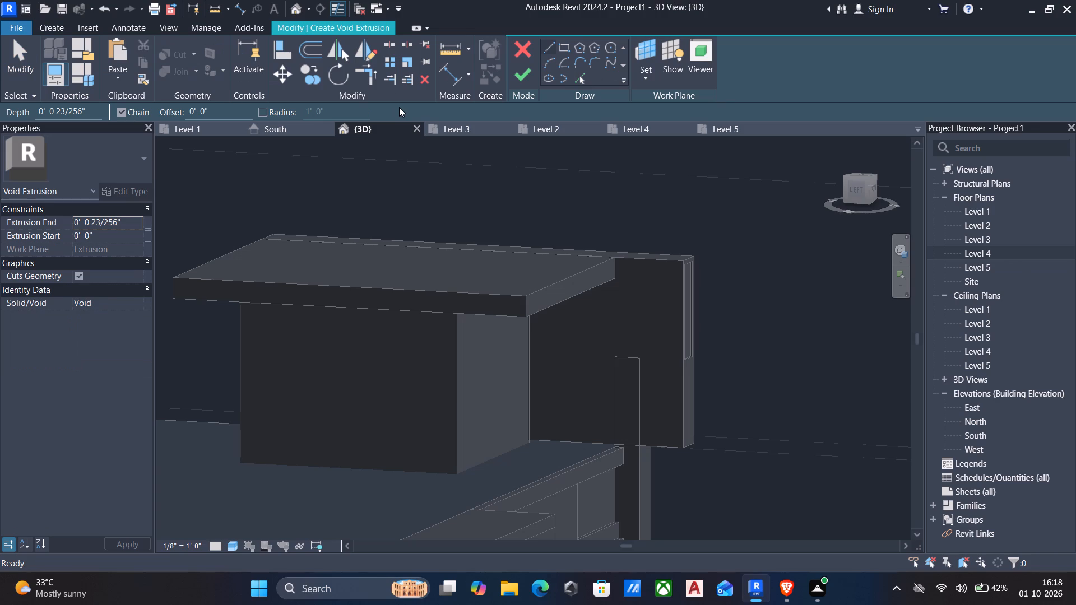
{"action": "left_click", "coordinate": [646, 77]}
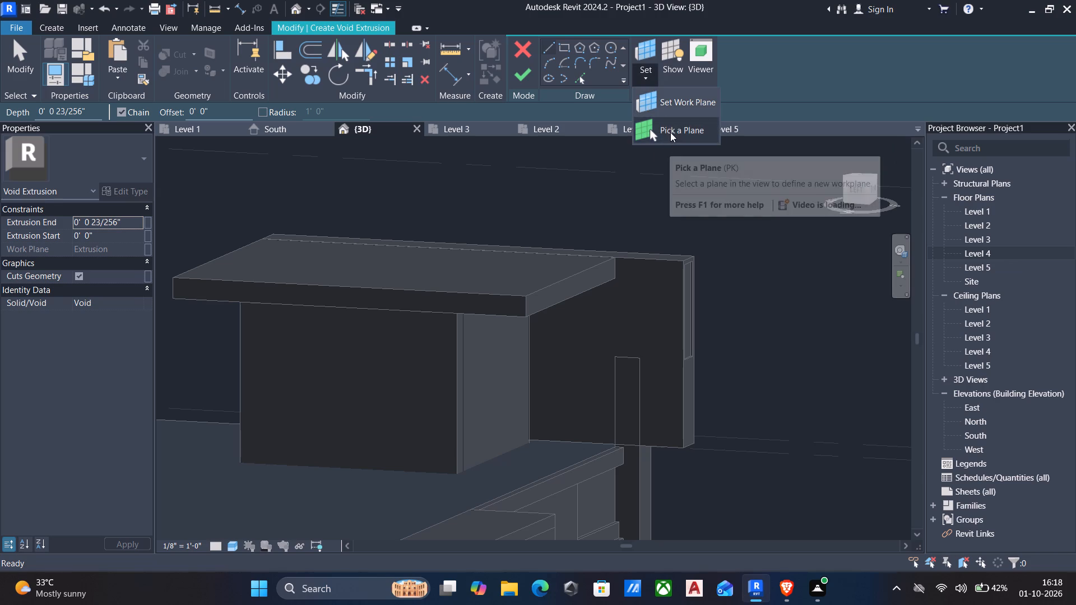
{"action": "left_click", "coordinate": [670, 132]}
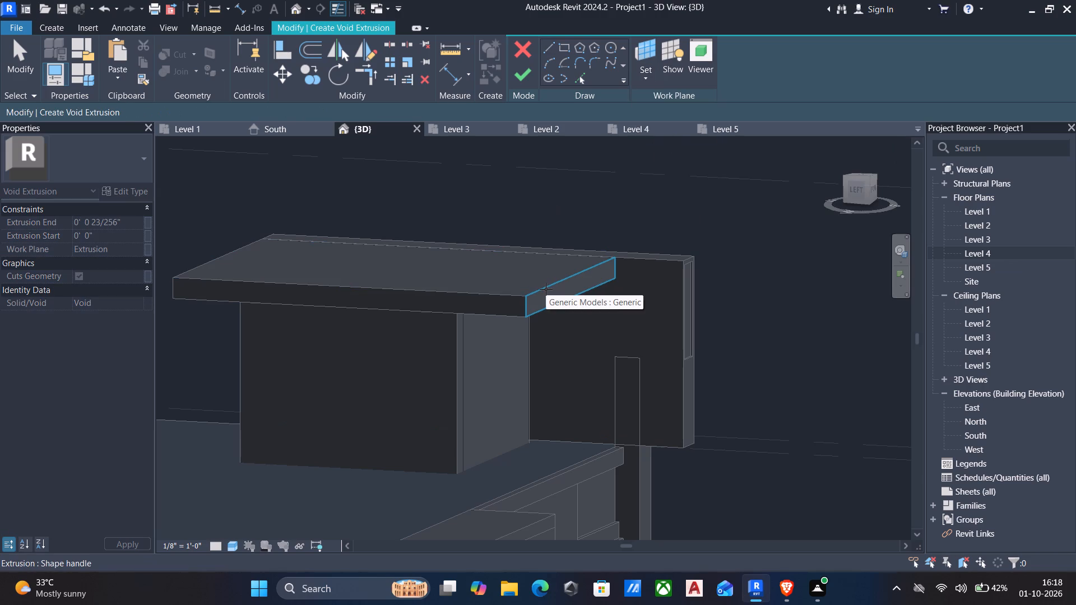
{"action": "left_click", "coordinate": [546, 289]}
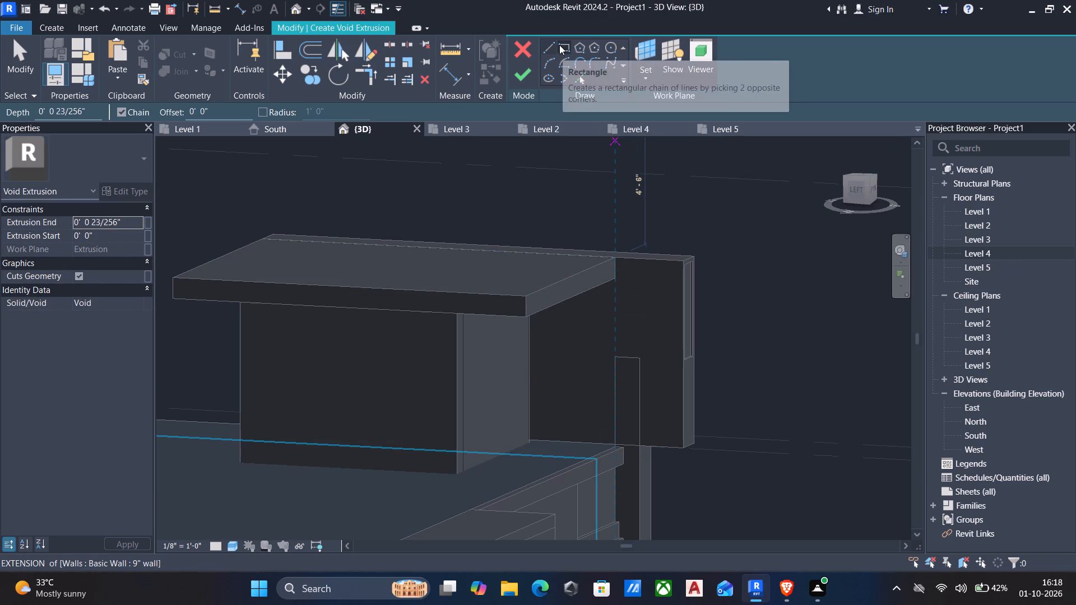
Sketch a rectangle about 9'-10 3/4" by 5 11/16" on the slab's front face, offset 2" inward from its corners.
{"action": "left_click", "coordinate": [560, 46]}
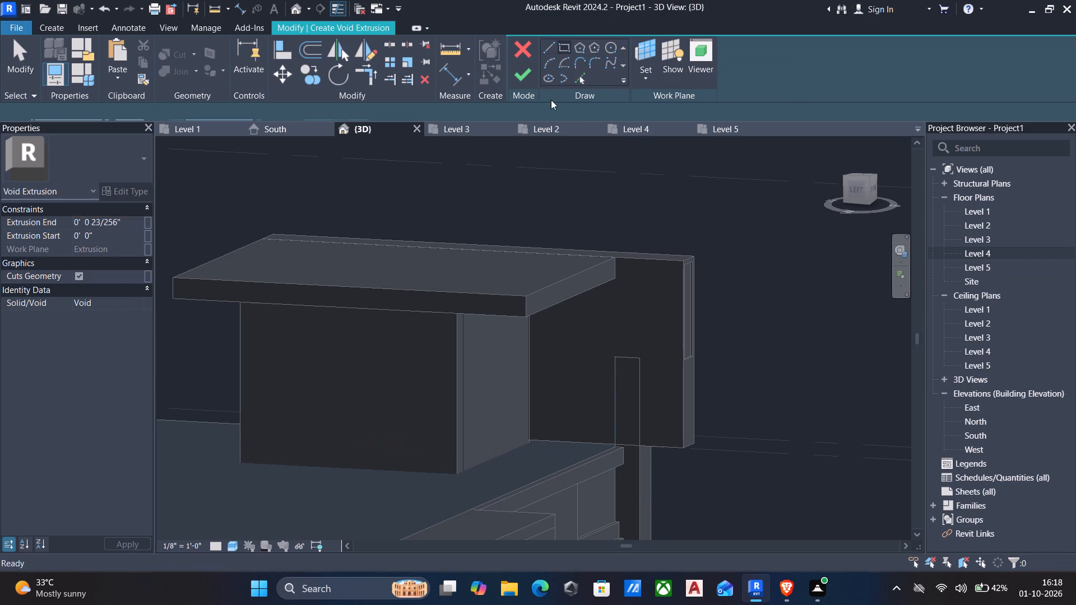
{"action": "left_click_drag", "start_coordinate": [218, 109], "coordinate": [73, 110]}
{"action": "type", "text": "2\""}
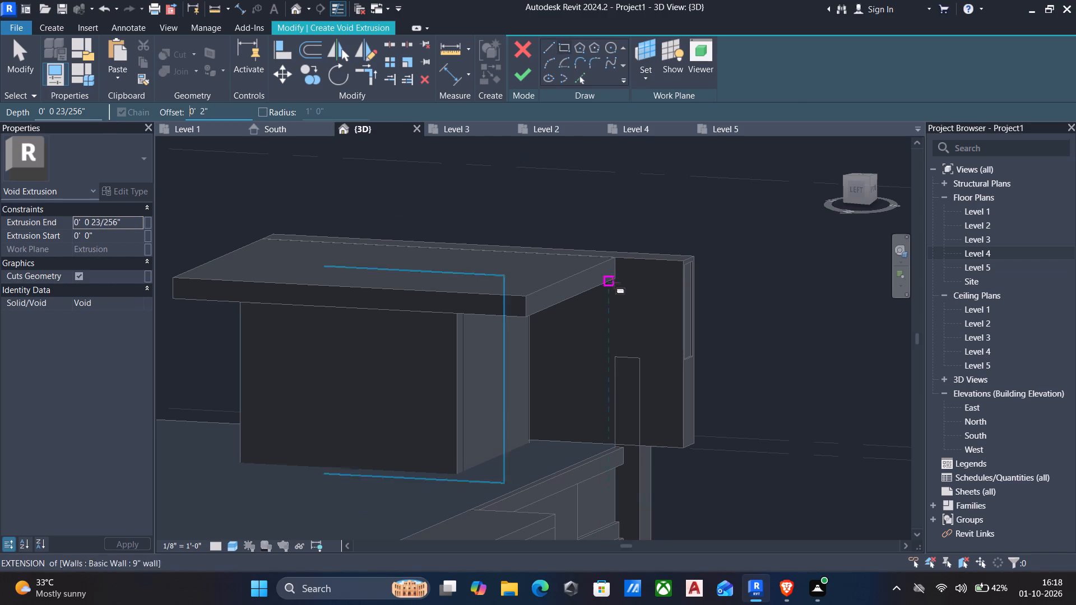
{"action": "left_click", "coordinate": [614, 260]}
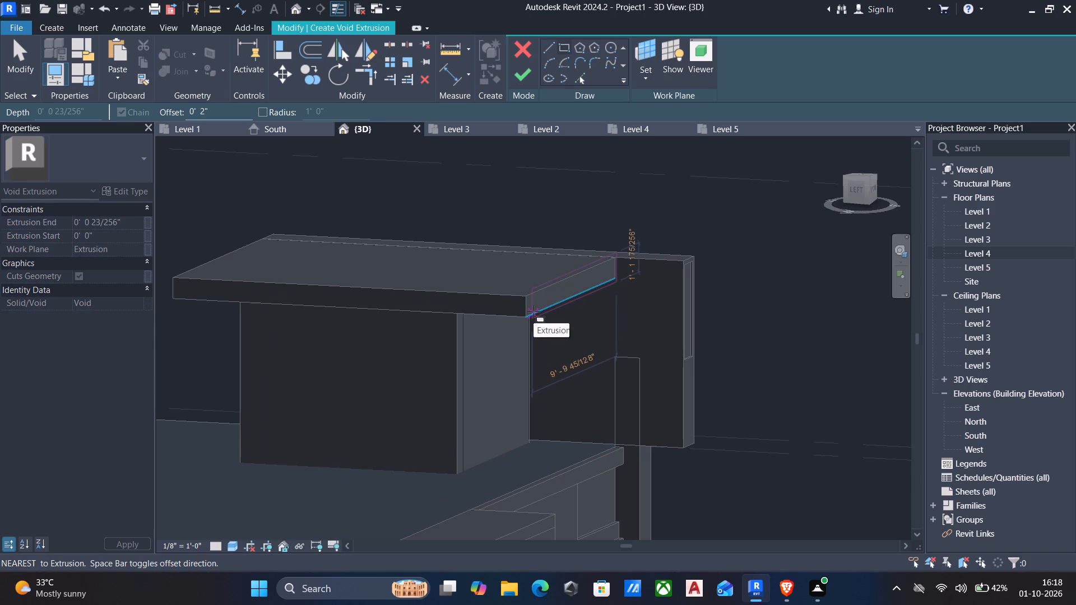
{"action": "key", "text": "space"}
{"action": "scroll", "coordinate": [527, 312], "scroll_direction": "up", "scroll_amount": 3}
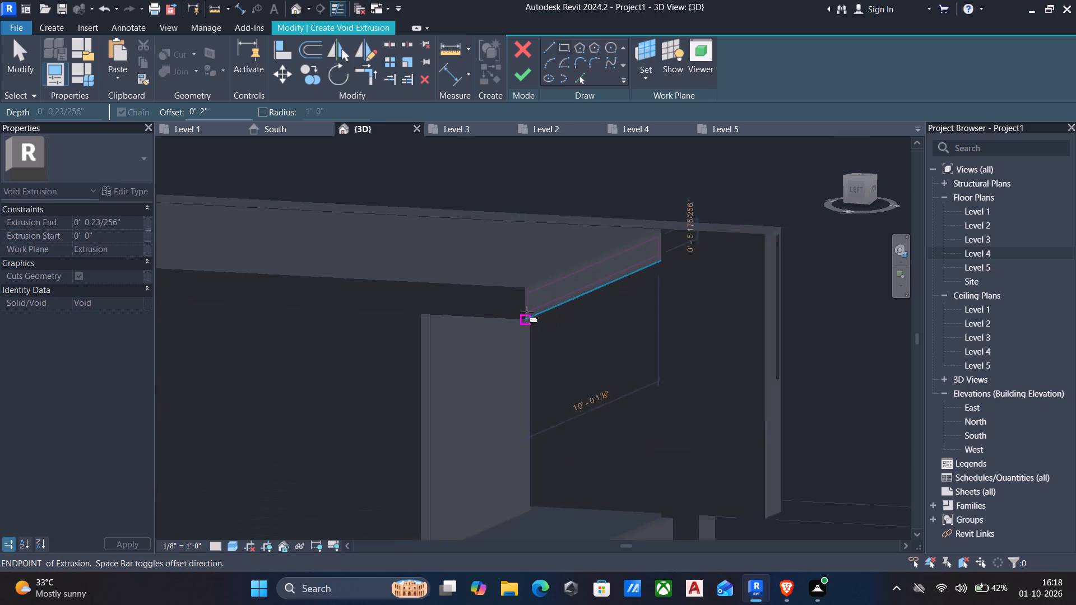
{"action": "scroll", "coordinate": [527, 312], "scroll_direction": "up", "scroll_amount": 4}
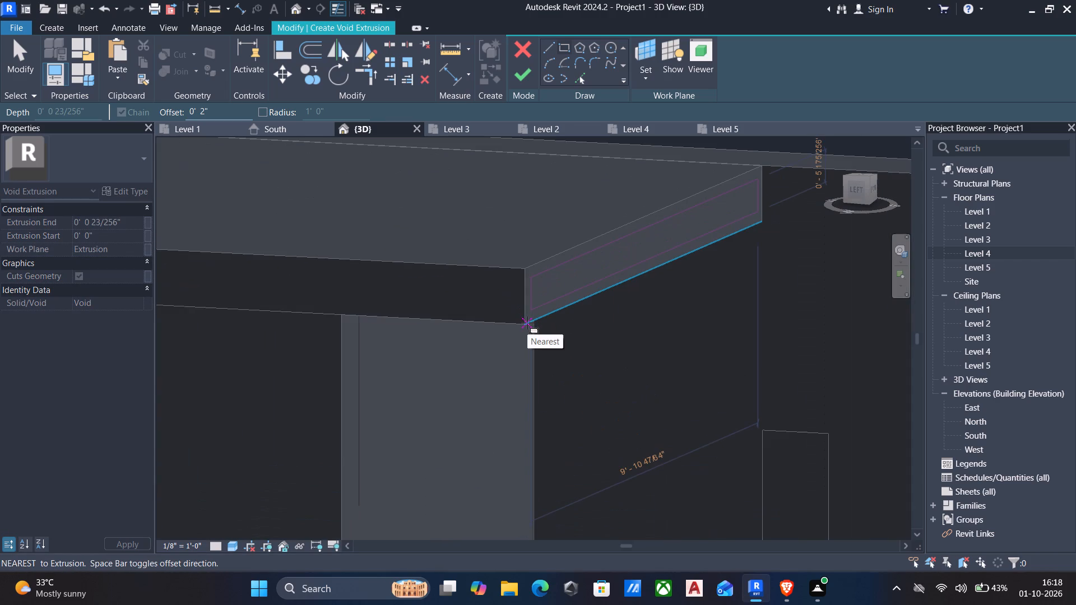
{"action": "left_click", "coordinate": [527, 323]}
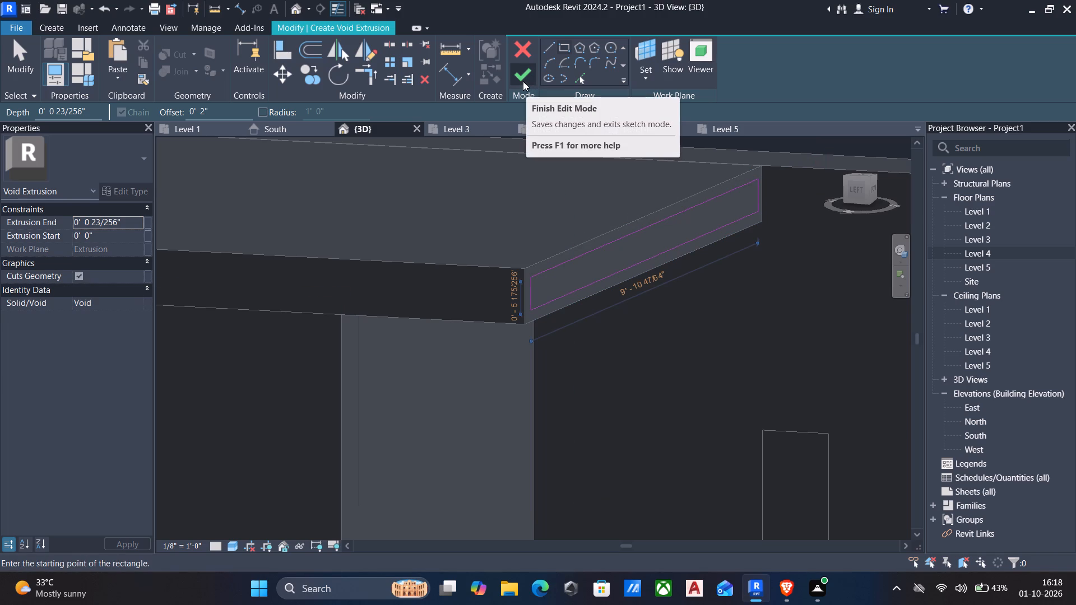
{"action": "scroll", "coordinate": [504, 129], "scroll_direction": "down", "scroll_amount": 3}
{"action": "middle_click_drag", "start_coordinate": [480, 215], "coordinate": [517, 230]}
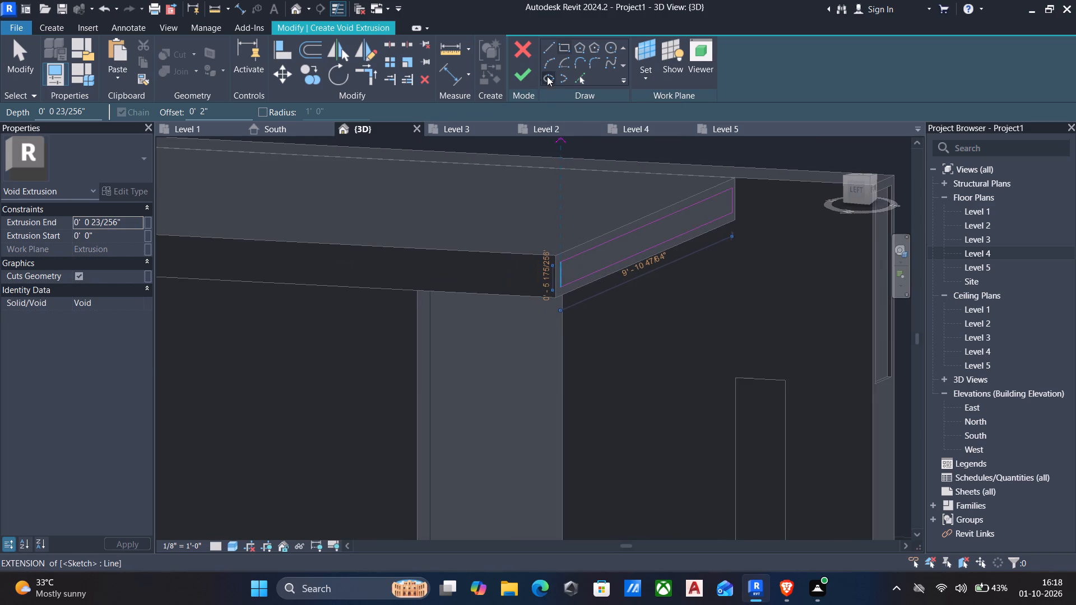
Finish the slab-front void sketch, set its Extrusion End to 1", and finish the in-place facade model.
{"action": "left_click", "coordinate": [522, 74]}
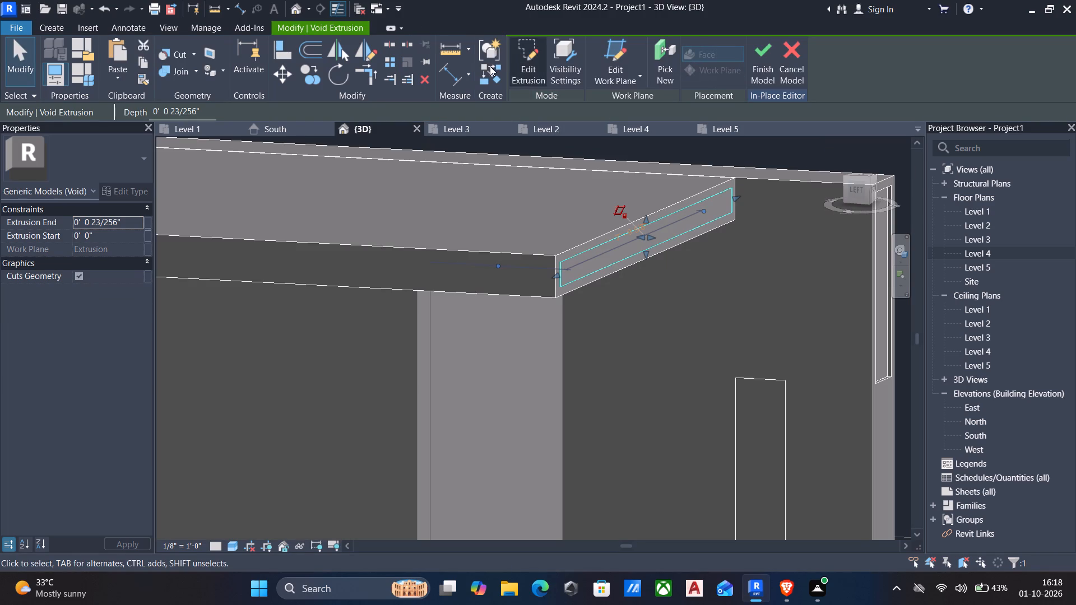
{"action": "left_click", "coordinate": [134, 222]}
{"action": "key", "text": "1"}
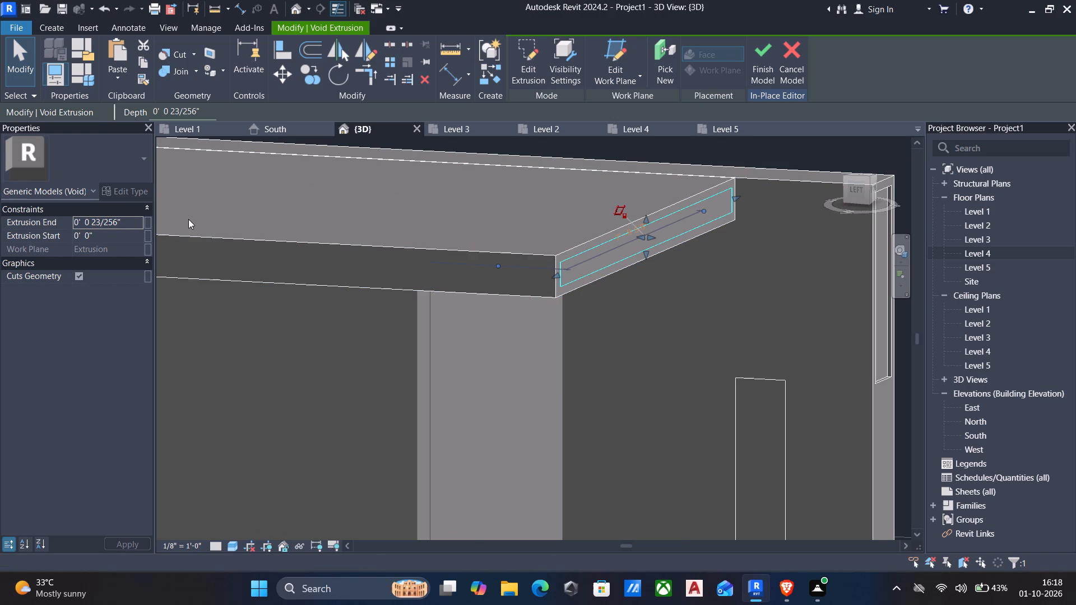
{"action": "left_click", "coordinate": [128, 220]}
{"action": "key", "text": "1"}
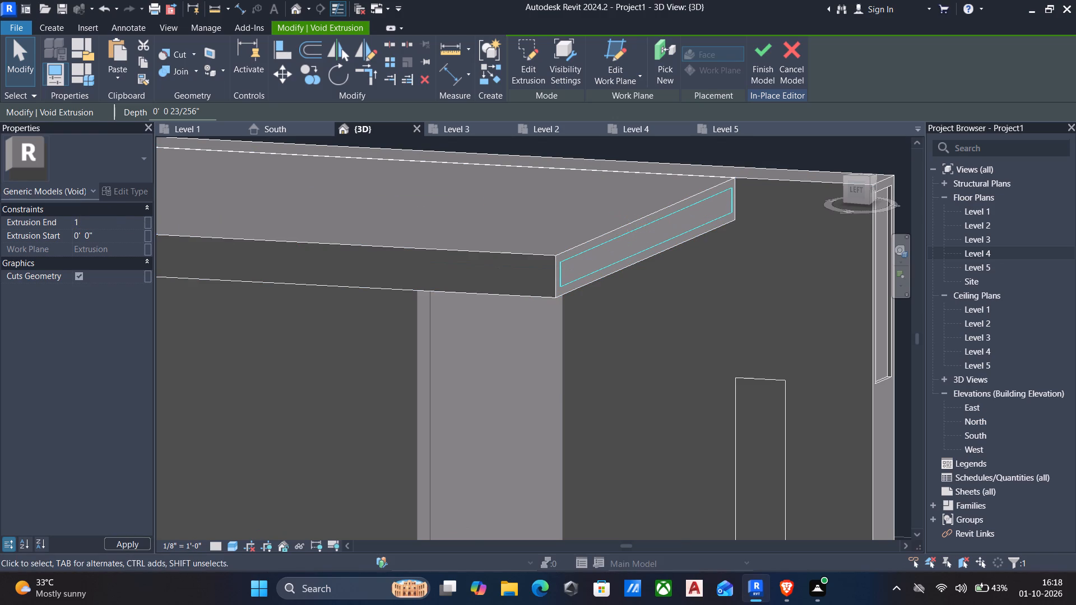
{"action": "key", "text": "shift+quotedbl"}
{"action": "key", "text": "Return"}
{"action": "key", "text": "Return"}
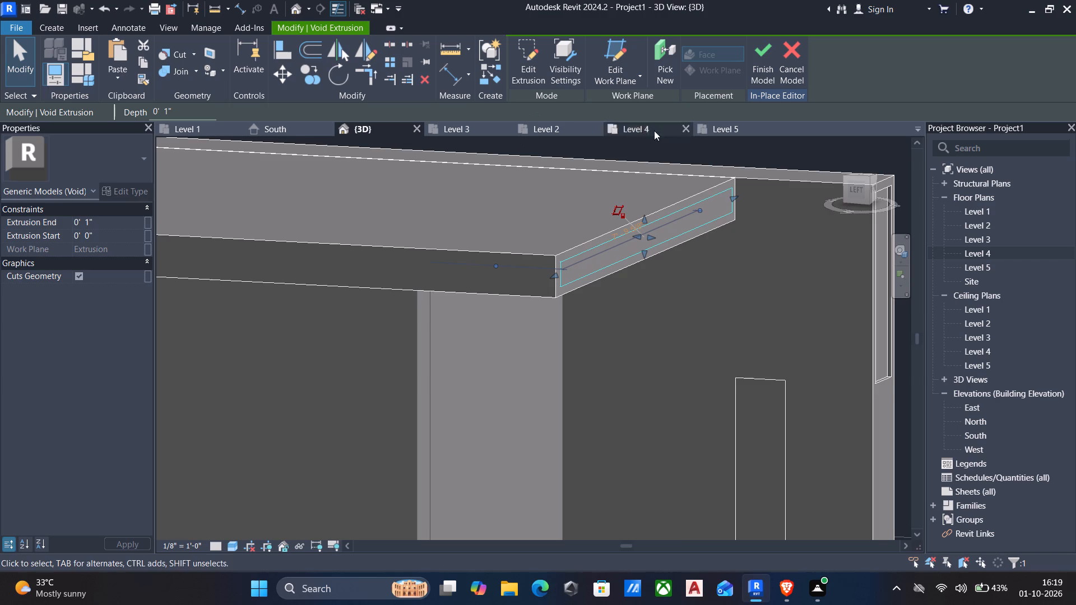
{"action": "left_click", "coordinate": [761, 53]}
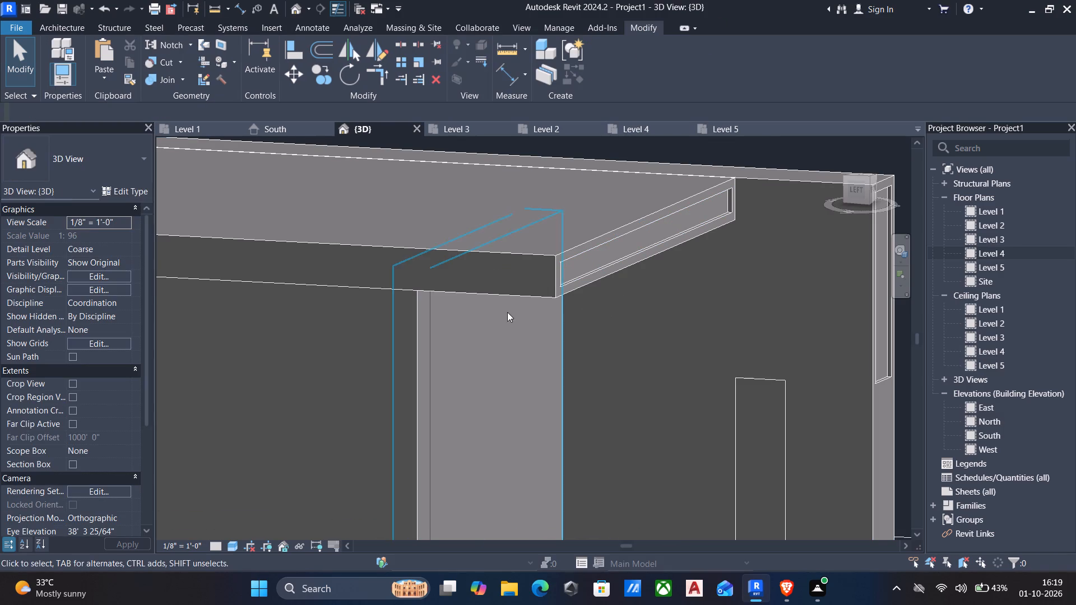
Edit the facade model in place and stretch the slab-front void's two ends to the side panel and past the slab's outer edge.
{"action": "middle_click_drag", "start_coordinate": [607, 273], "coordinate": [541, 287], "text": "shift"}
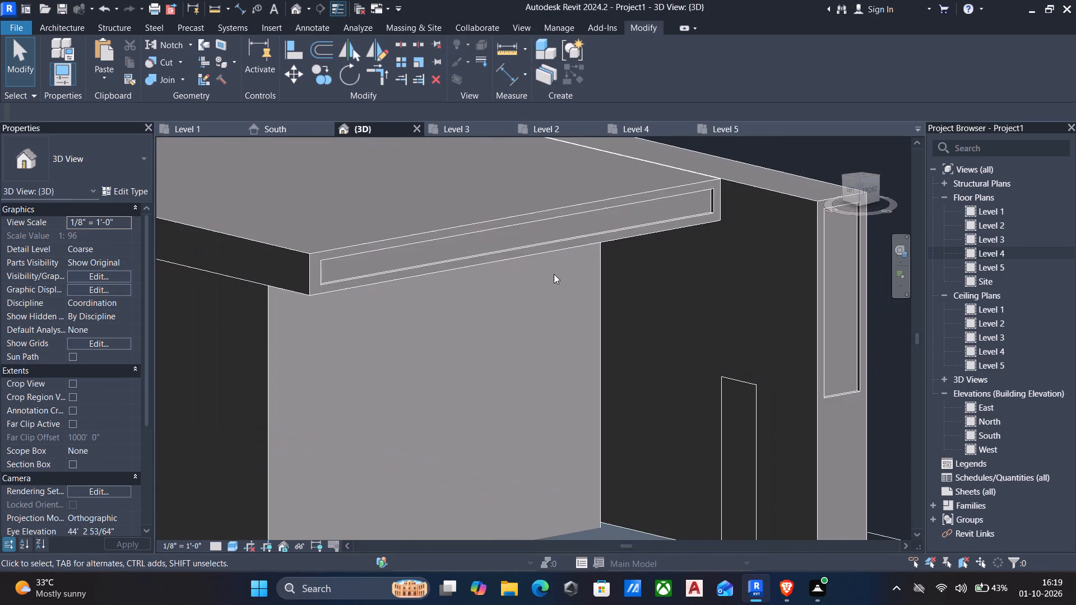
{"action": "left_click", "coordinate": [706, 206]}
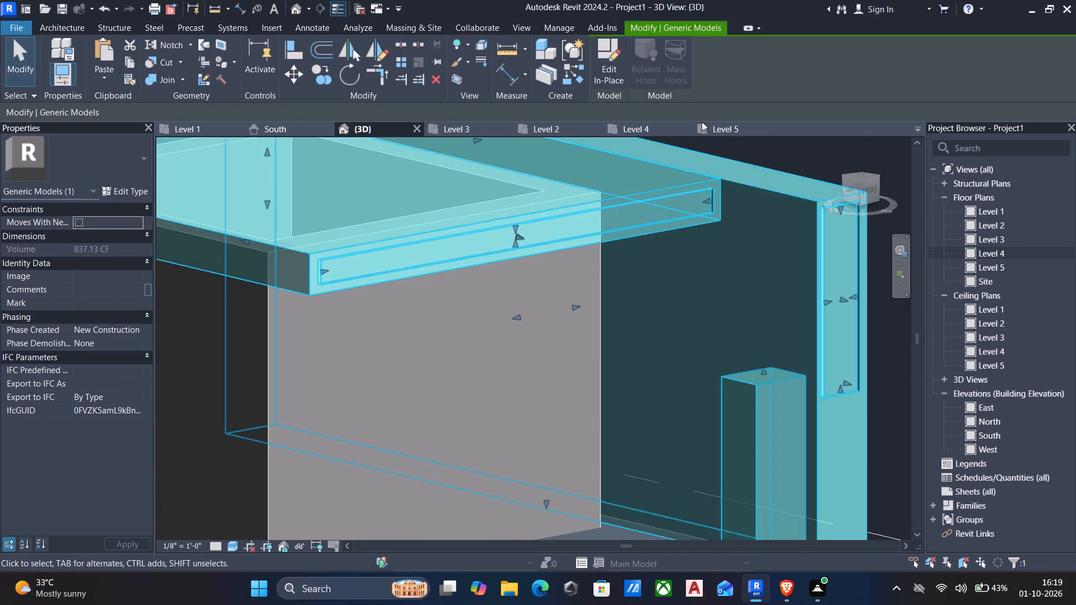
{"action": "left_click", "coordinate": [611, 66]}
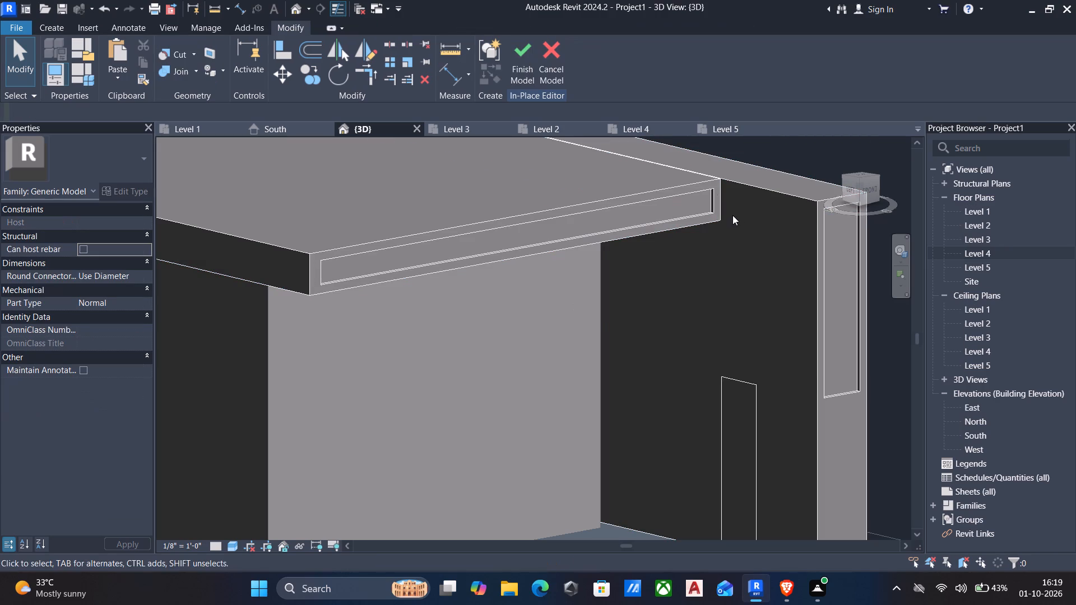
{"action": "left_click", "coordinate": [709, 204]}
{"action": "left_click", "coordinate": [718, 199]}
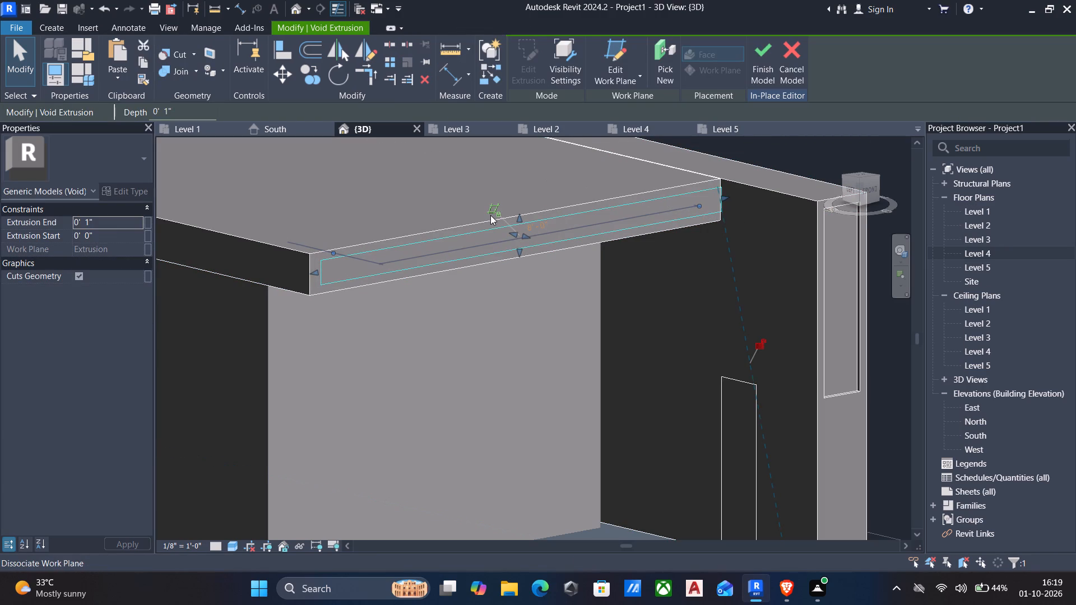
{"action": "scroll", "coordinate": [490, 215], "scroll_direction": "down", "scroll_amount": 5}
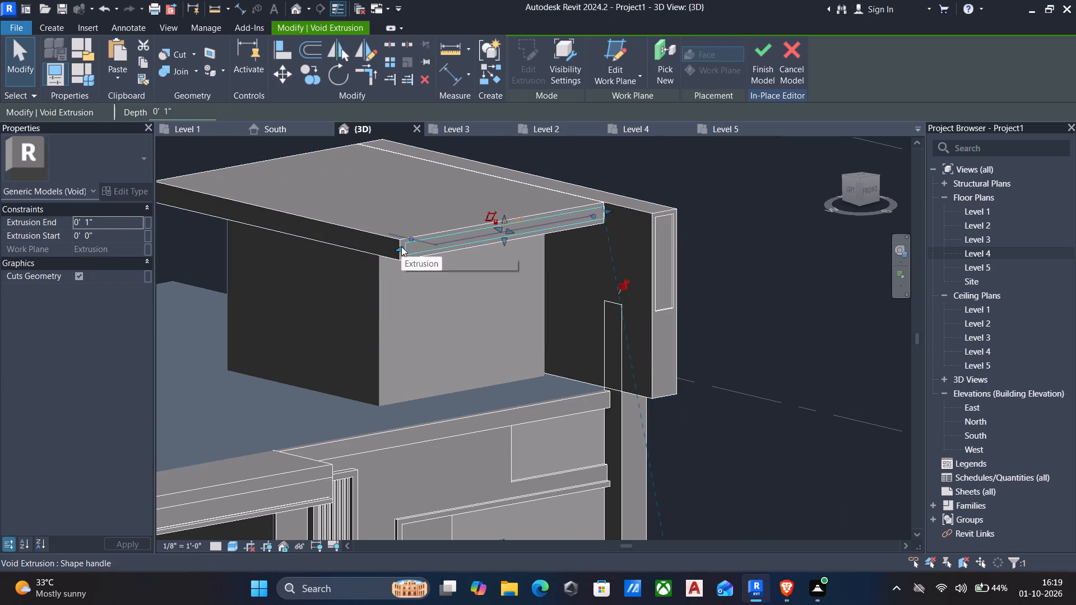
{"action": "left_click_drag", "start_coordinate": [401, 248], "coordinate": [395, 255]}
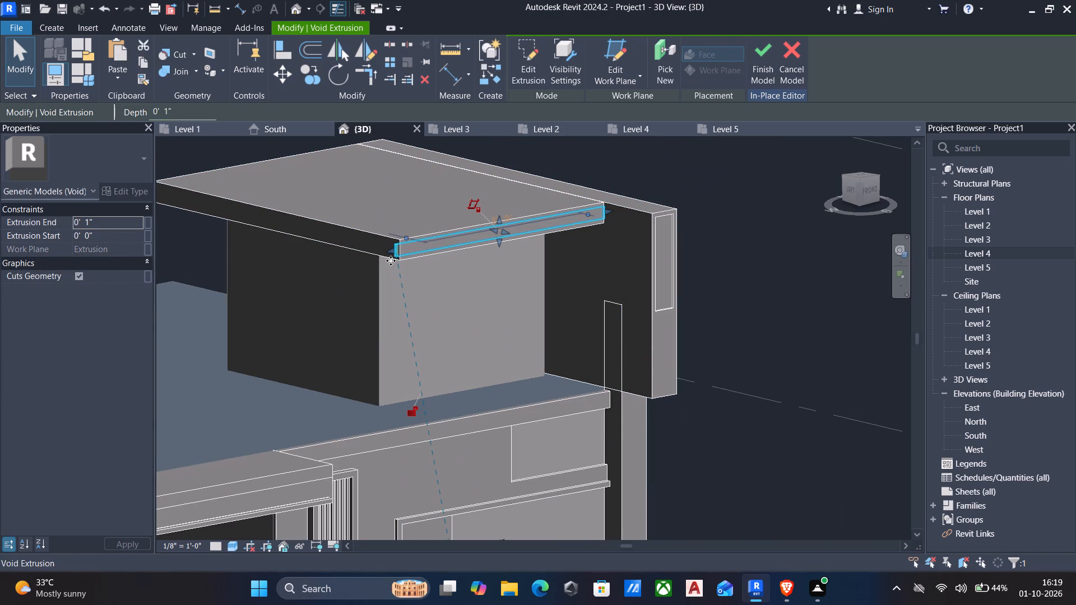
{"action": "key", "text": "Escape"}
{"action": "left_click", "coordinate": [522, 49]}
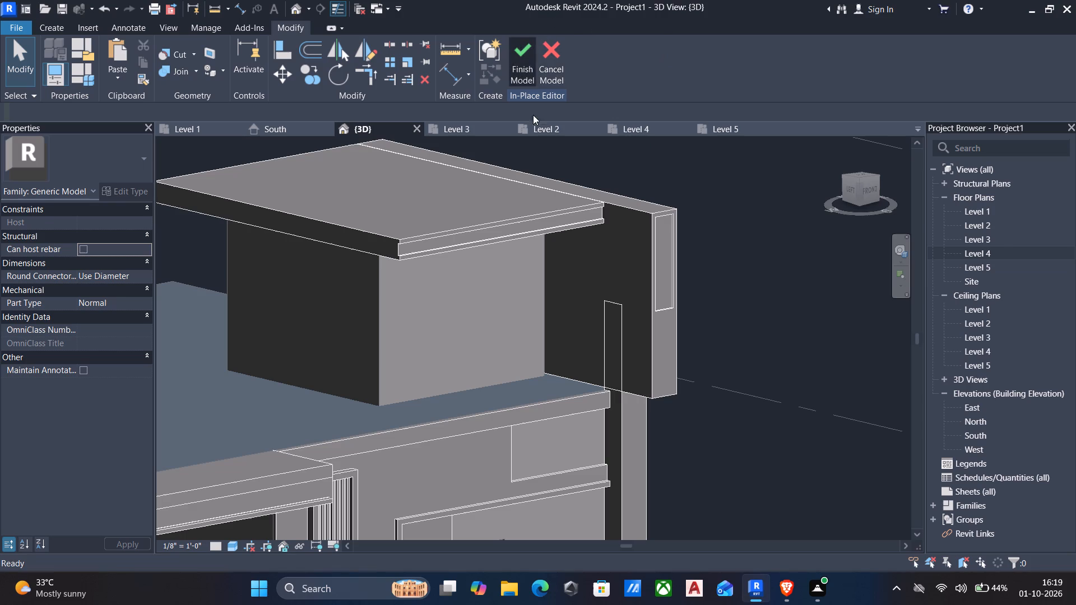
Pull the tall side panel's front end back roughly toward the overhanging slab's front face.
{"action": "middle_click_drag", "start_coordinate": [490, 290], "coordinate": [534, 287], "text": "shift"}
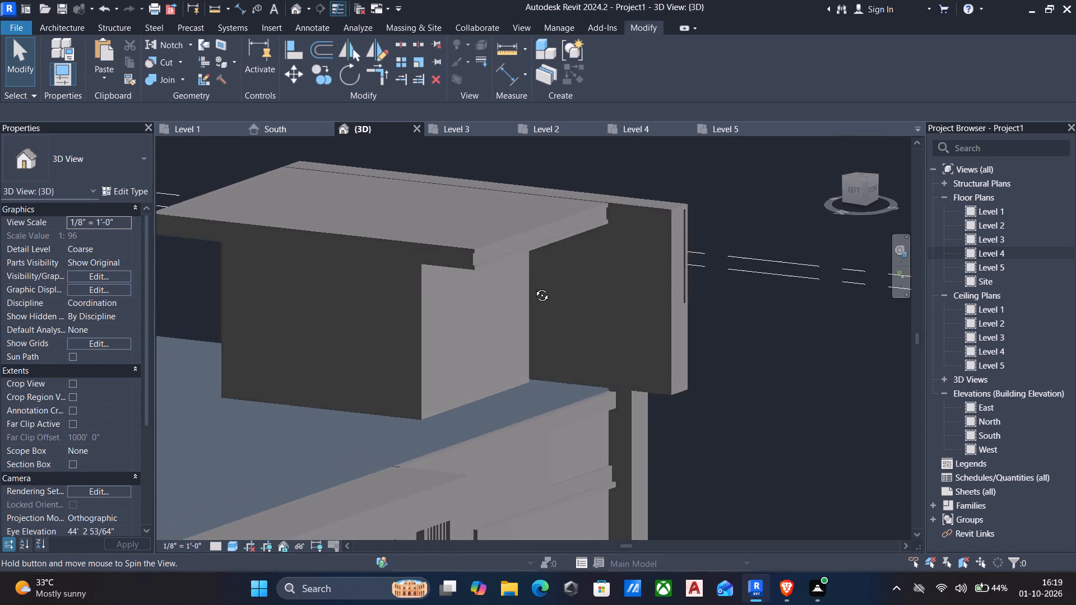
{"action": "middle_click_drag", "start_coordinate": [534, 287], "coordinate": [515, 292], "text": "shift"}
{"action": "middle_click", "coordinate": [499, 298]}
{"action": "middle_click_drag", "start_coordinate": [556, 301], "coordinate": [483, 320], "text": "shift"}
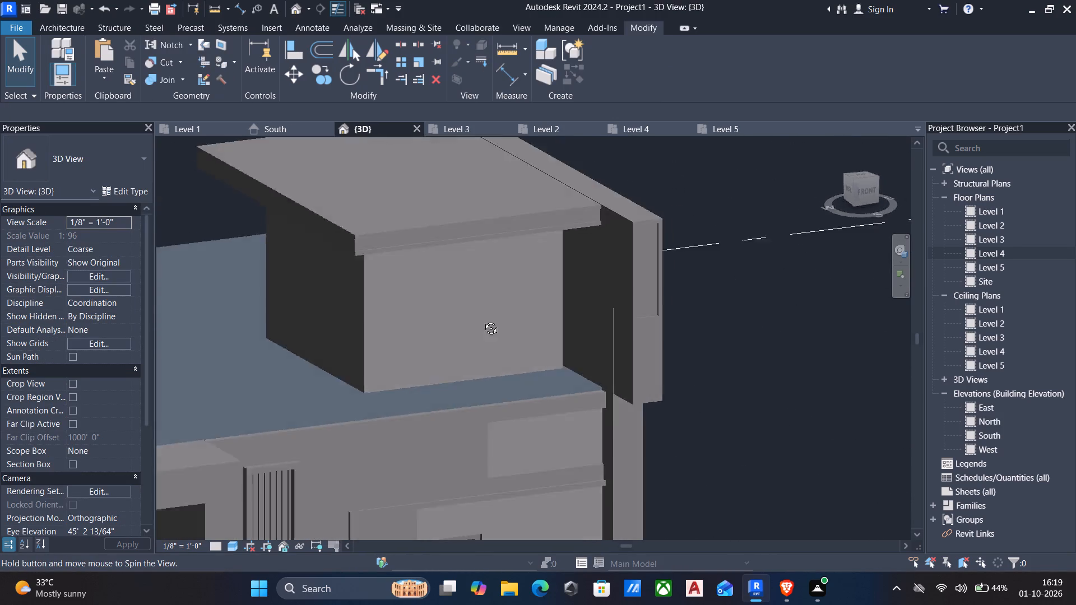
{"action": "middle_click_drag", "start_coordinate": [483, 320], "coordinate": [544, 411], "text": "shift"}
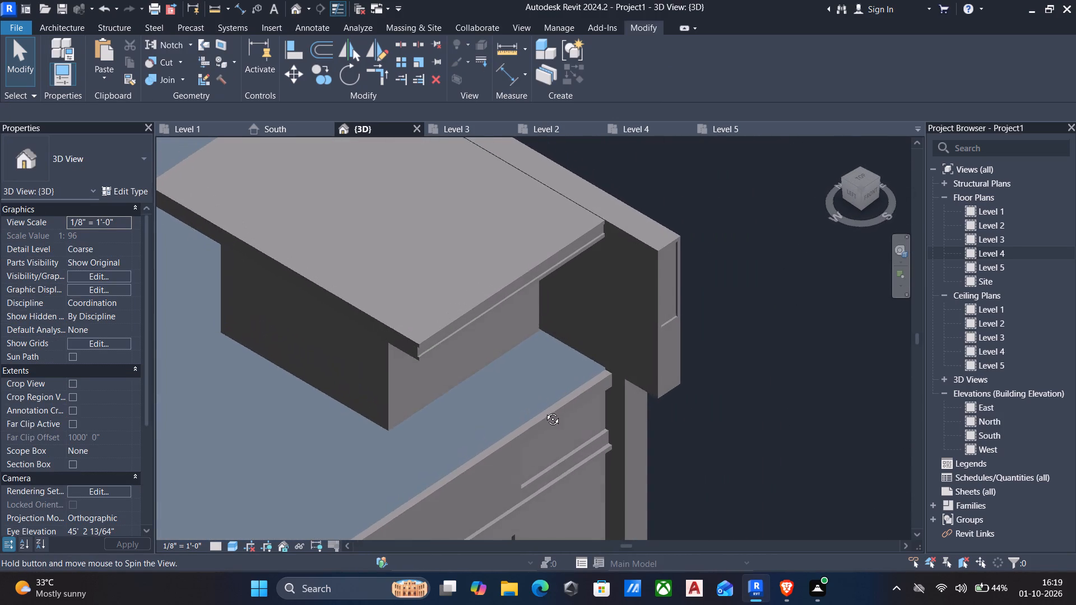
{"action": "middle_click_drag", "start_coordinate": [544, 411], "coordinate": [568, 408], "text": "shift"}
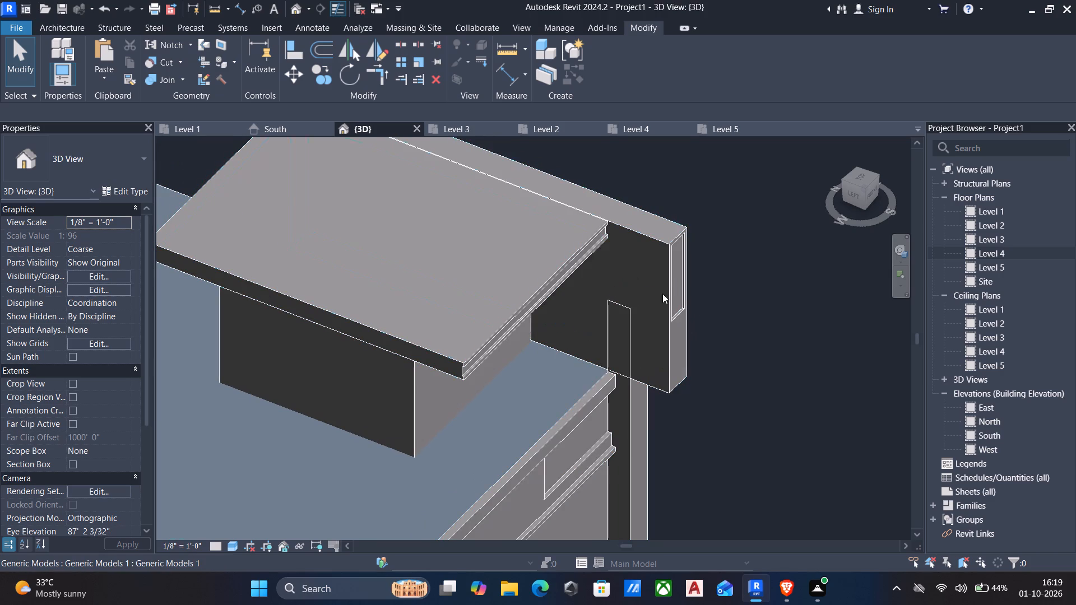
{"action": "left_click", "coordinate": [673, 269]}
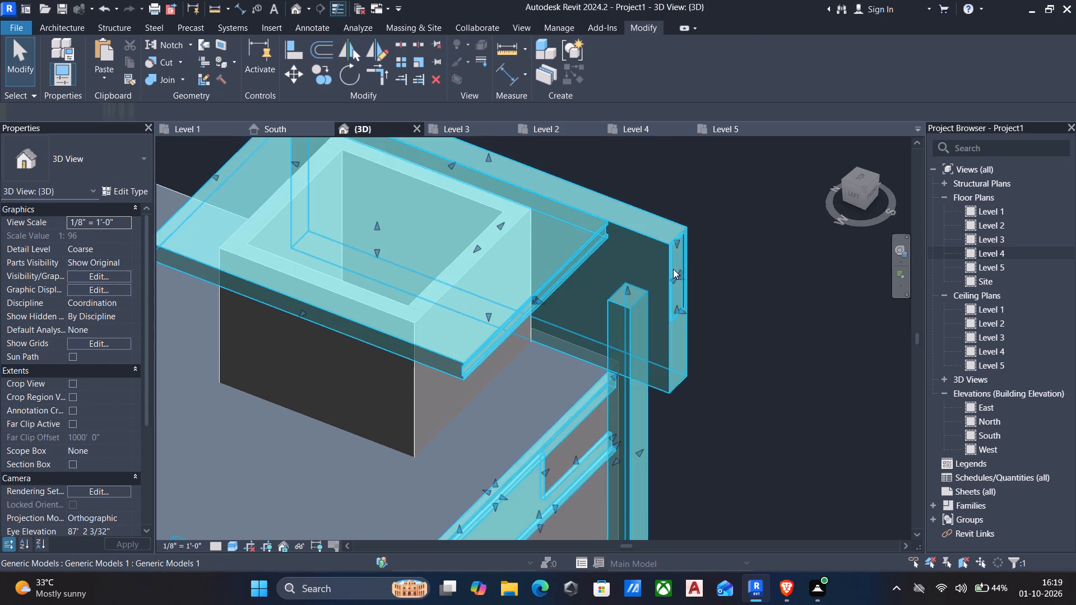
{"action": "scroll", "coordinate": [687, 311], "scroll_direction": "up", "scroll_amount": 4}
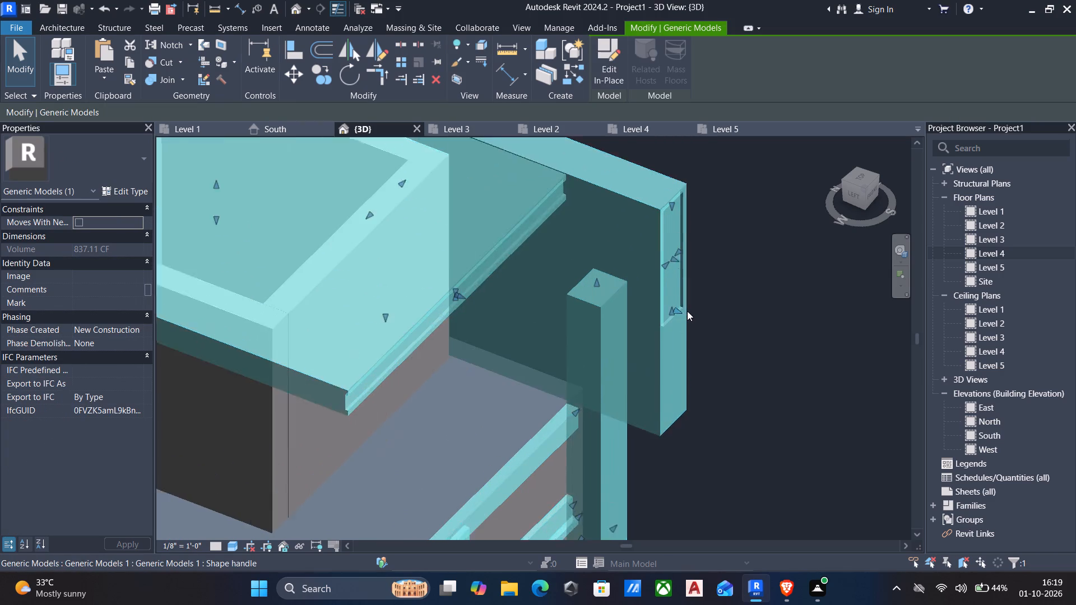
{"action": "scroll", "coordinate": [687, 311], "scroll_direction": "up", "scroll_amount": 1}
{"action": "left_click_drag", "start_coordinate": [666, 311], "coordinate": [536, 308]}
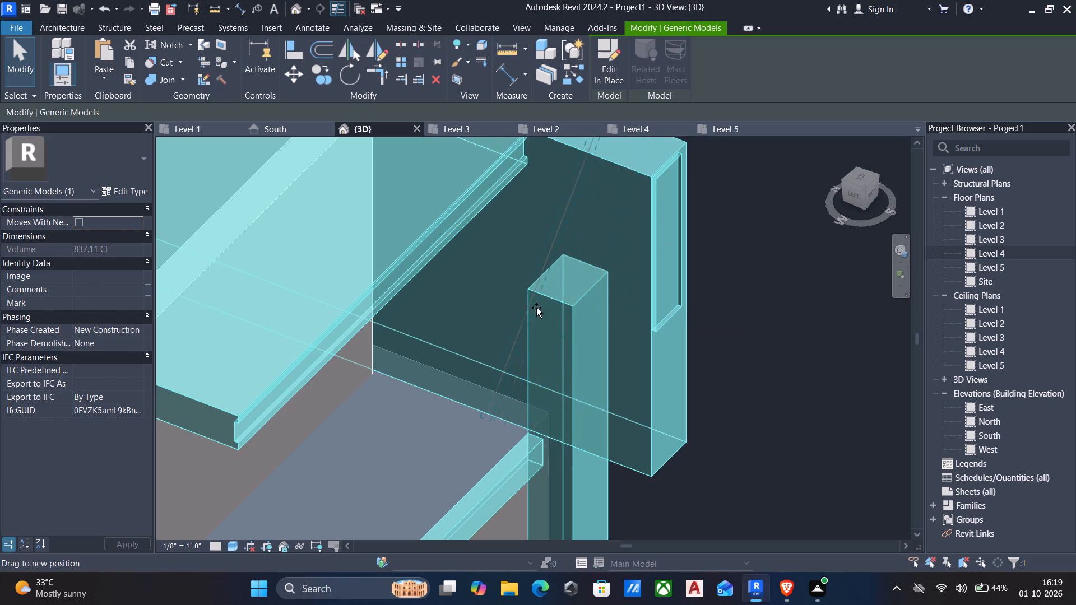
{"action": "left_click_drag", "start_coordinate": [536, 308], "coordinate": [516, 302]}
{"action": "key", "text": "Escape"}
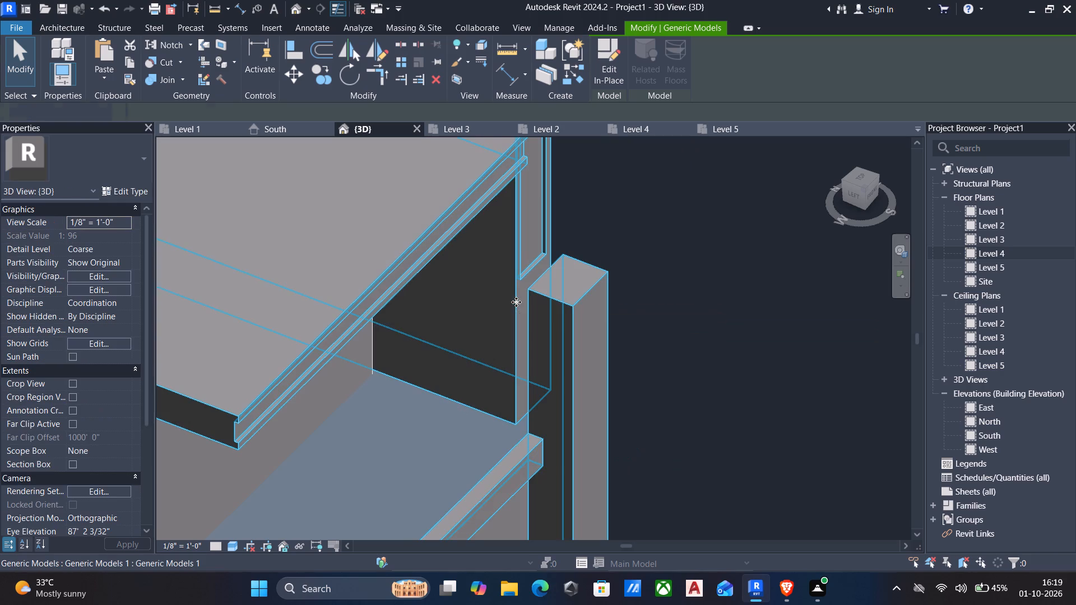
Align the tall side panel's front end face with the overhanging slab's front face.
{"action": "scroll", "coordinate": [517, 287], "scroll_direction": "down", "scroll_amount": 2}
{"action": "middle_click_drag", "start_coordinate": [516, 286], "coordinate": [435, 275], "text": "shift"}
{"action": "type", "text": "al"}
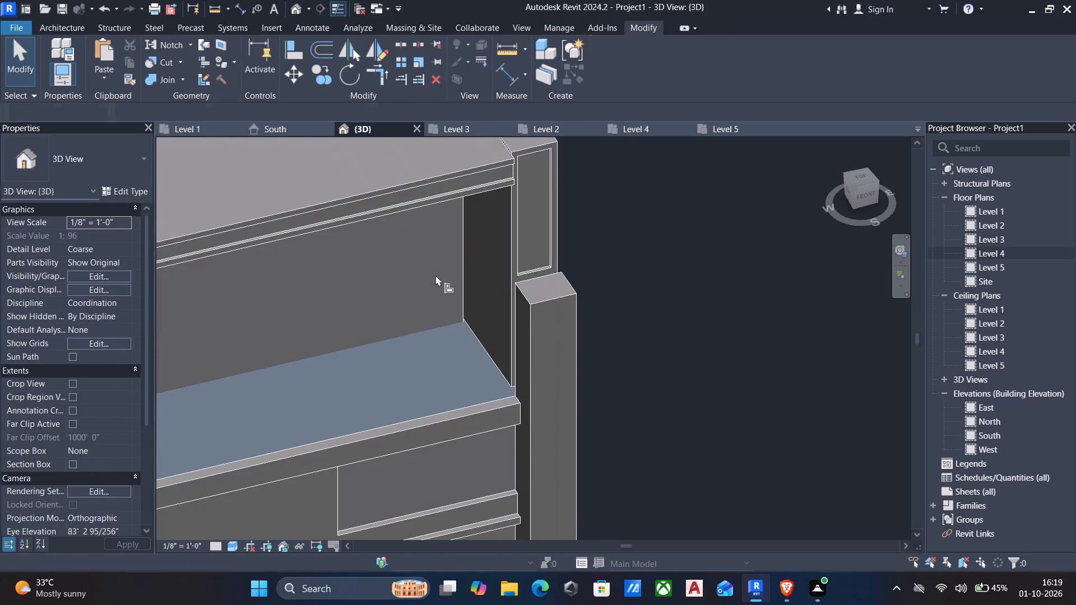
{"action": "left_click", "coordinate": [409, 183]}
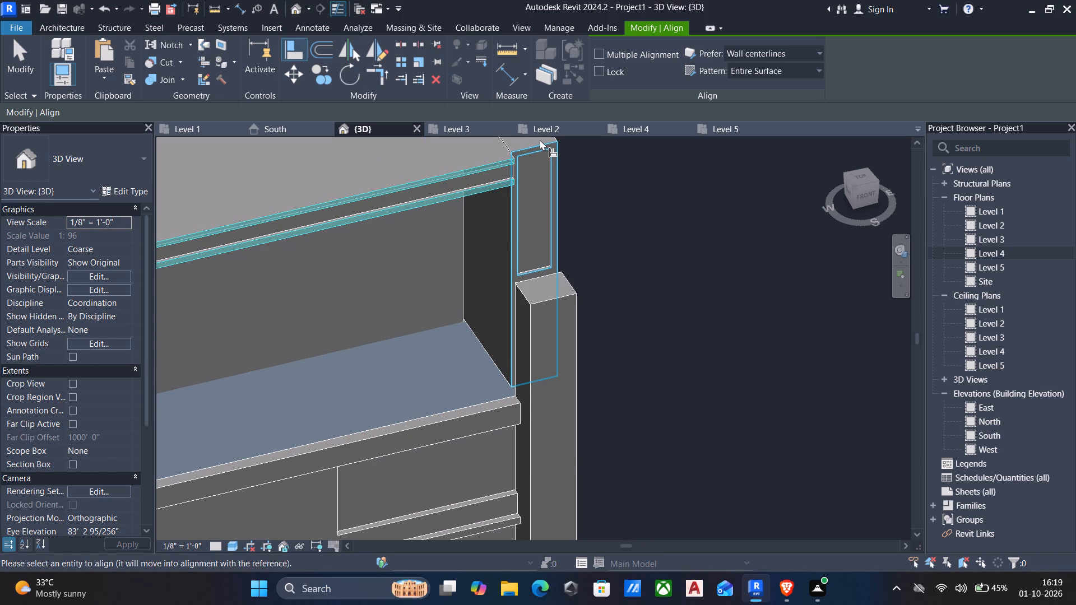
{"action": "left_click", "coordinate": [532, 147]}
{"action": "key", "text": "Escape"}
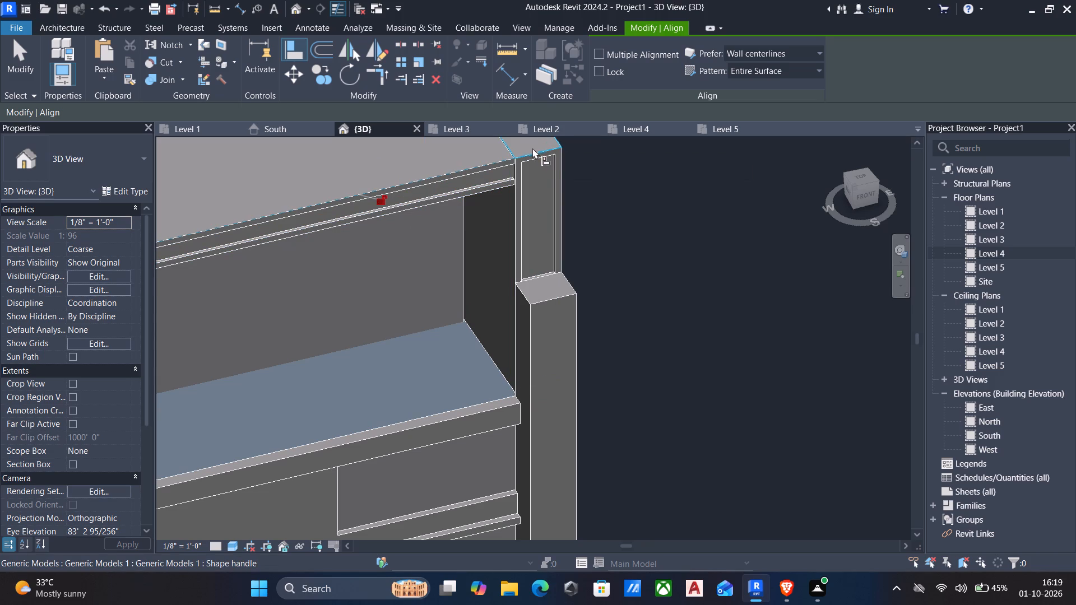
{"action": "middle_click_drag", "start_coordinate": [579, 165], "coordinate": [472, 261], "text": "shift"}
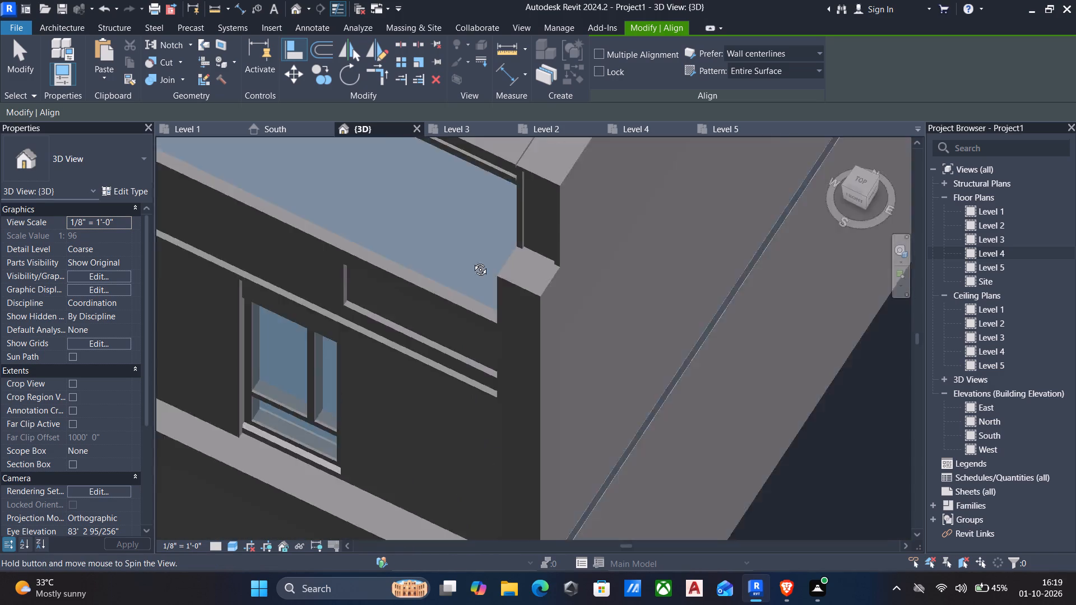
{"action": "middle_click_drag", "start_coordinate": [472, 261], "coordinate": [541, 106], "text": "shift"}
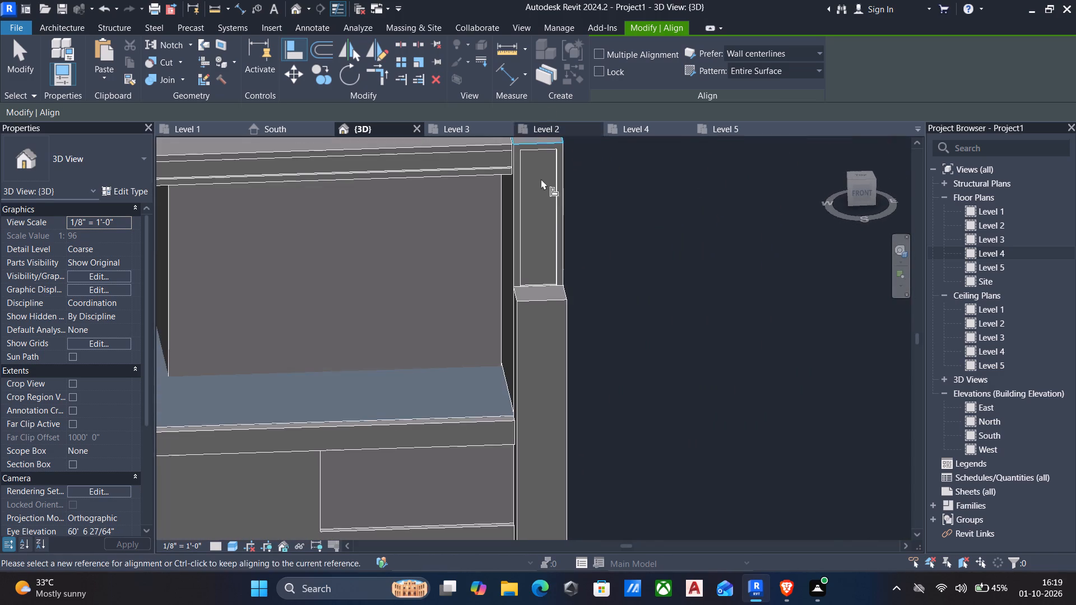
{"action": "scroll", "coordinate": [554, 268], "scroll_direction": "up", "scroll_amount": 4}
{"action": "key", "text": "Escape"}
Edit the facade model in place and extend the side panel void's lower end down past the pillar's top.
{"action": "left_click", "coordinate": [511, 296]}
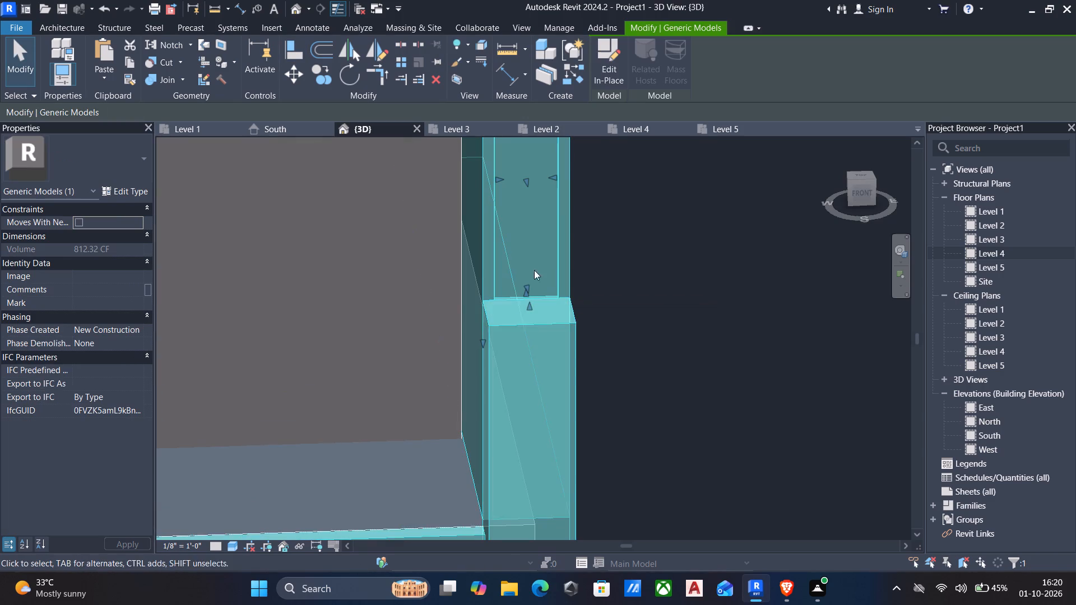
{"action": "left_click", "coordinate": [602, 64]}
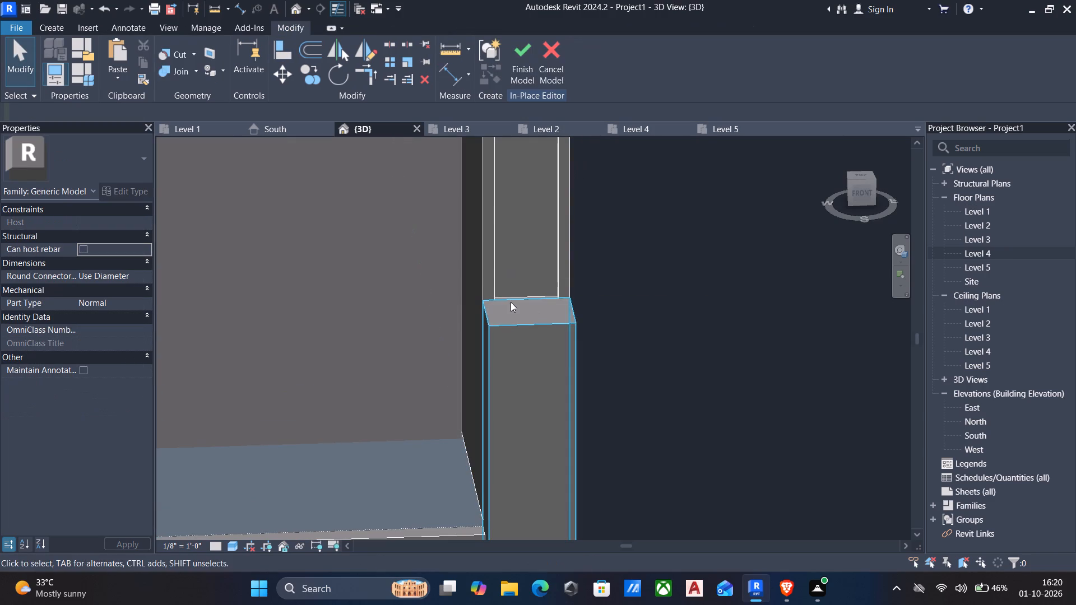
{"action": "left_click", "coordinate": [514, 297]}
{"action": "scroll", "coordinate": [522, 300], "scroll_direction": "up", "scroll_amount": 3}
{"action": "left_click_drag", "start_coordinate": [524, 297], "coordinate": [517, 310]}
{"action": "key", "text": "Escape"}
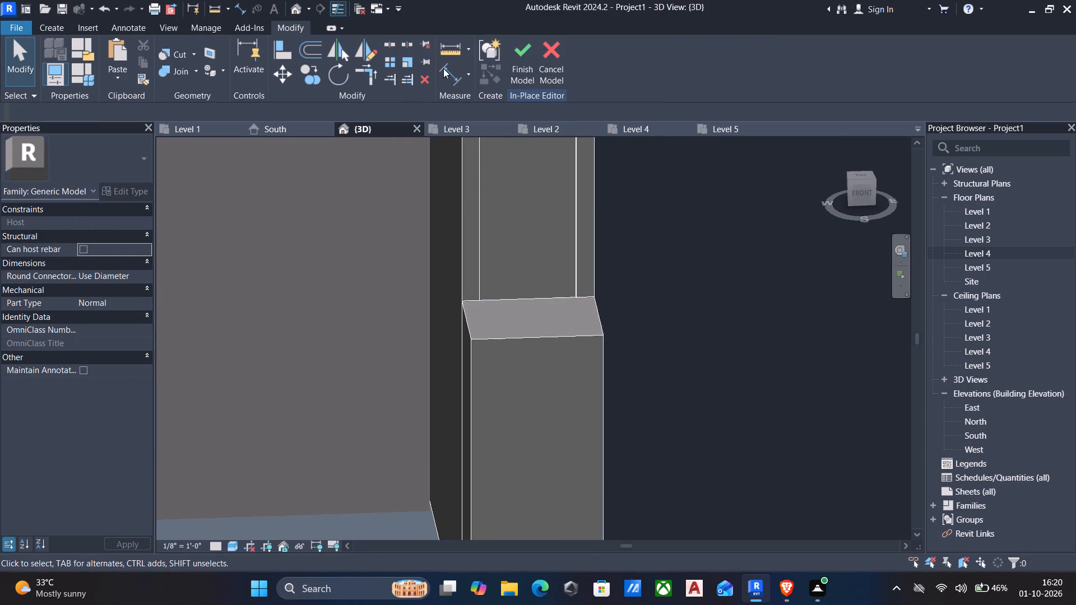
{"action": "left_click", "coordinate": [523, 58]}
Examine the corner where the overhanging slab's recessed front face meets the tall side panel.
{"action": "scroll", "coordinate": [477, 161], "scroll_direction": "down", "scroll_amount": 5}
{"action": "scroll", "coordinate": [453, 249], "scroll_direction": "down", "scroll_amount": 1}
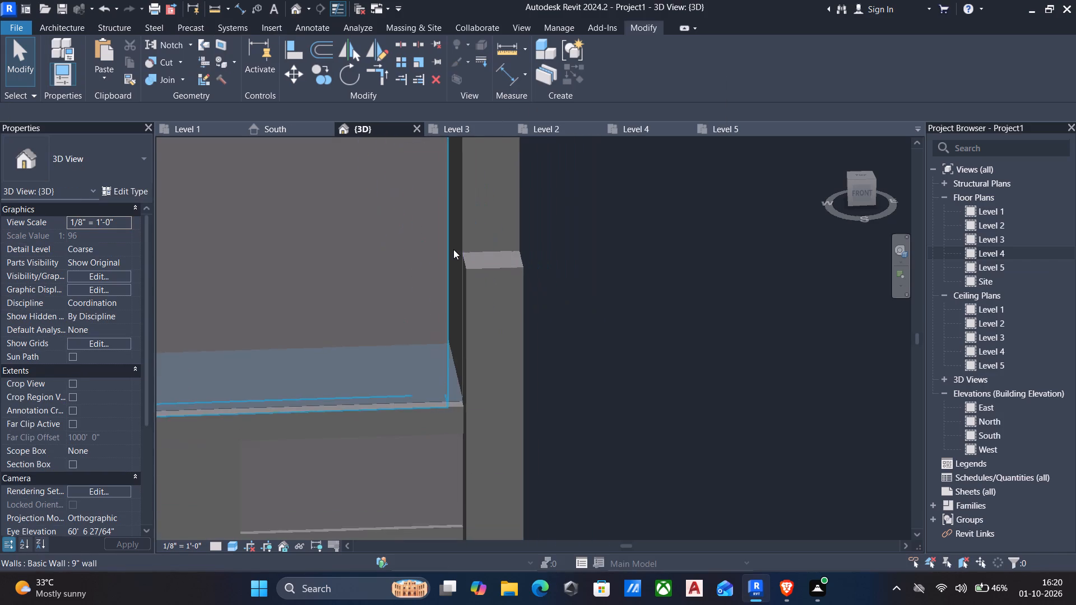
{"action": "scroll", "coordinate": [453, 249], "scroll_direction": "down", "scroll_amount": 2}
{"action": "middle_click_drag", "start_coordinate": [453, 249], "coordinate": [630, 348]}
{"action": "scroll", "coordinate": [632, 338], "scroll_direction": "down", "scroll_amount": 2}
{"action": "scroll", "coordinate": [637, 250], "scroll_direction": "up", "scroll_amount": 2}
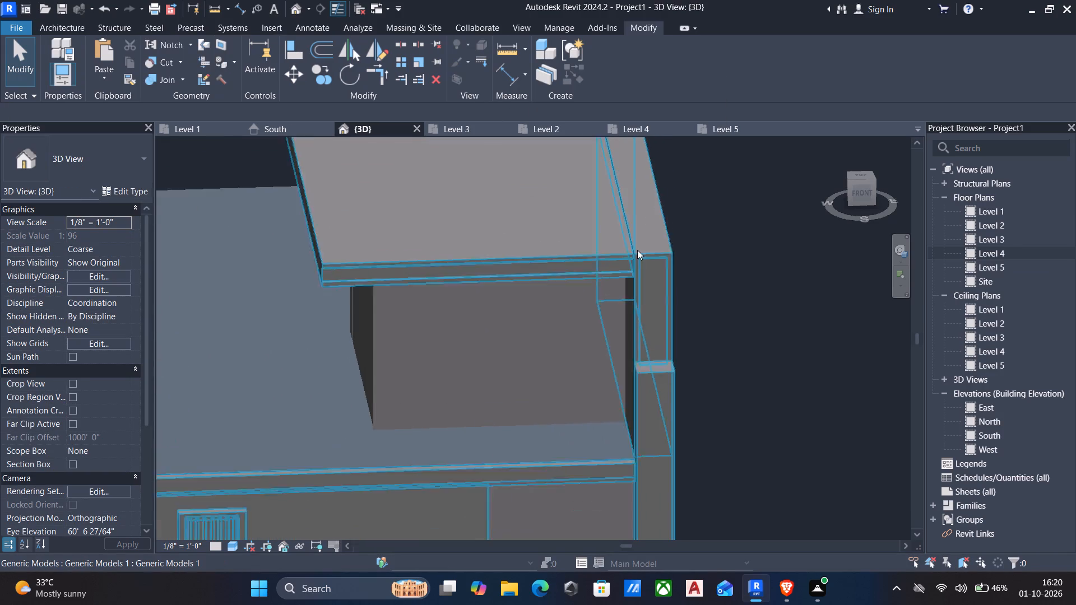
{"action": "scroll", "coordinate": [637, 250], "scroll_direction": "up", "scroll_amount": 7}
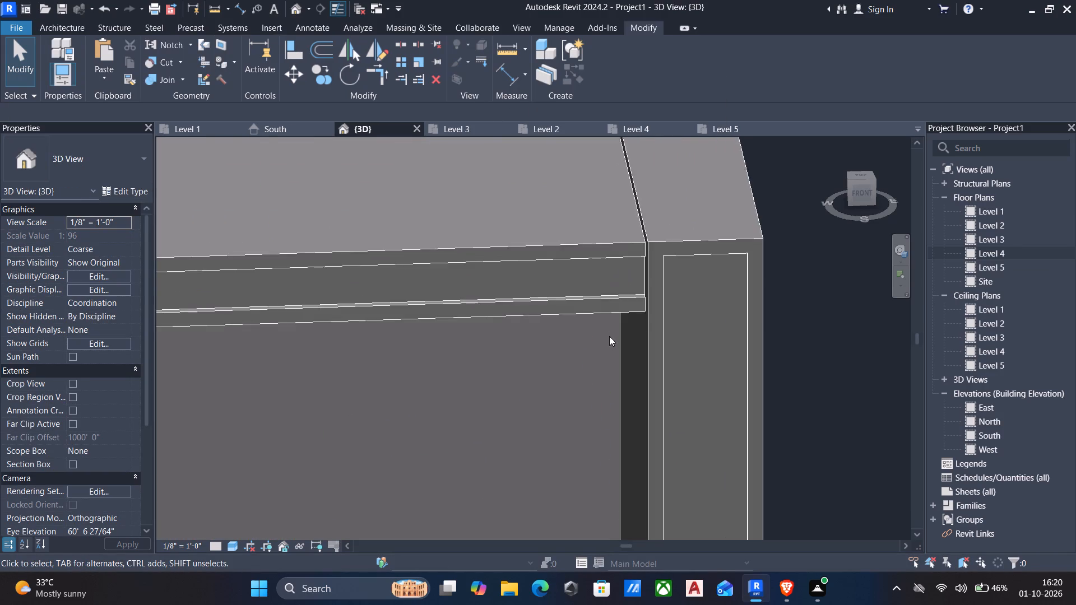
{"action": "scroll", "coordinate": [607, 340], "scroll_direction": "down", "scroll_amount": 1}
{"action": "middle_click_drag", "start_coordinate": [623, 341], "coordinate": [783, 305], "text": "shift"}
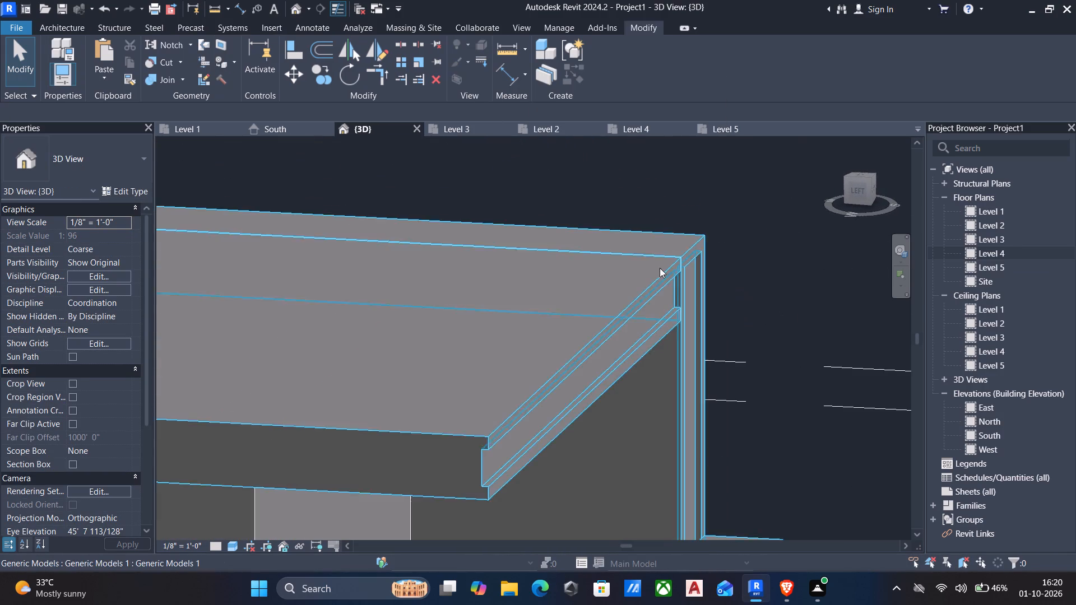
Edit the facade model in place and extend the slab front void's end across the tall side panel to its outer edge.
{"action": "scroll", "coordinate": [658, 267], "scroll_direction": "up", "scroll_amount": 3}
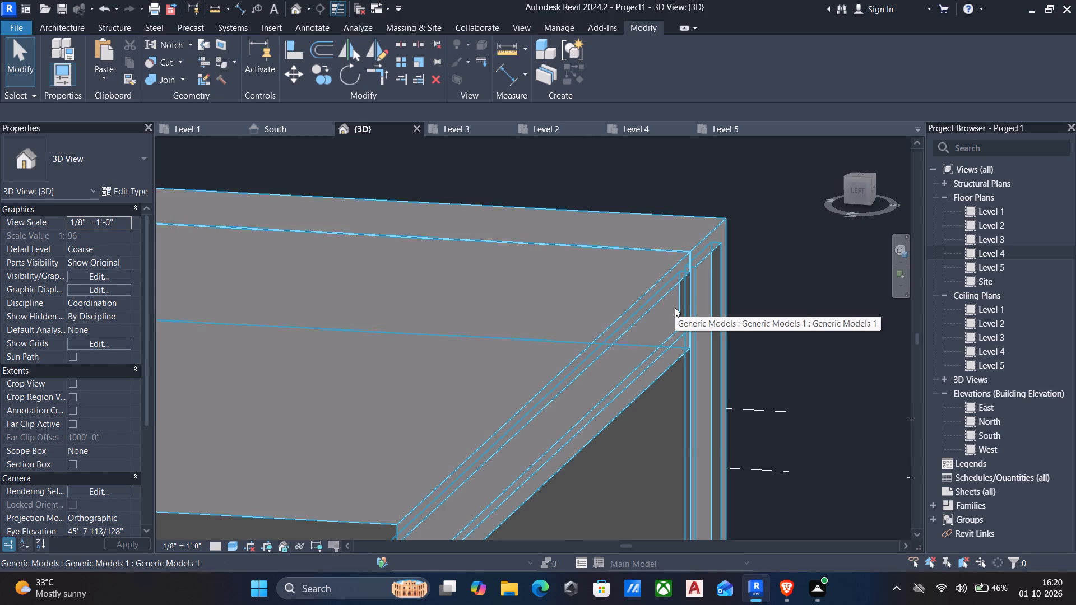
{"action": "left_click", "coordinate": [675, 308]}
{"action": "left_click", "coordinate": [606, 63]}
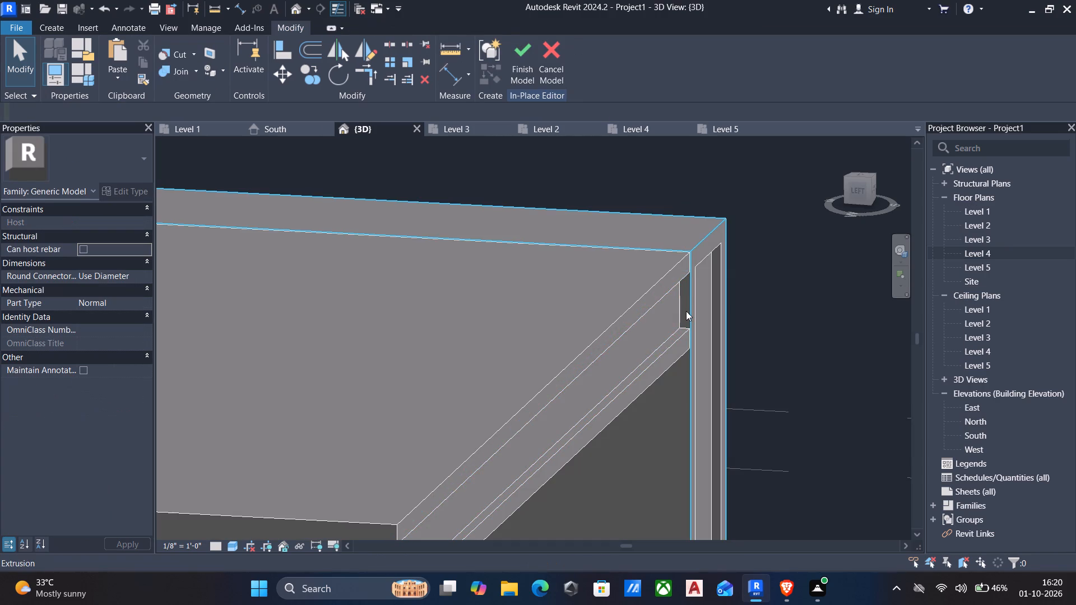
{"action": "middle_click_drag", "start_coordinate": [667, 311], "coordinate": [593, 324], "text": "shift"}
{"action": "scroll", "coordinate": [593, 323], "scroll_direction": "down", "scroll_amount": 3}
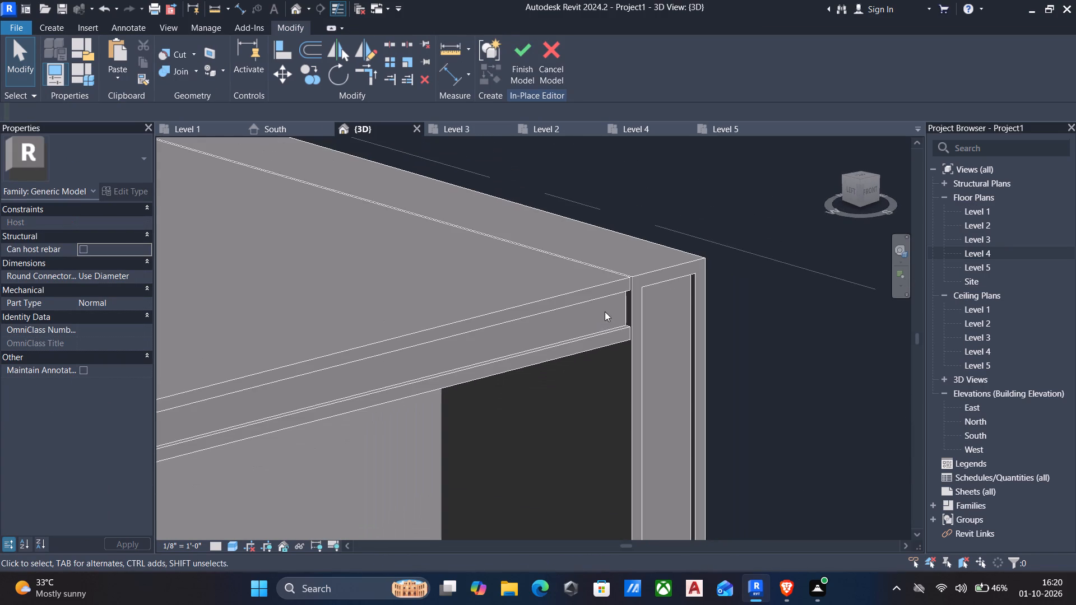
{"action": "left_click", "coordinate": [609, 296]}
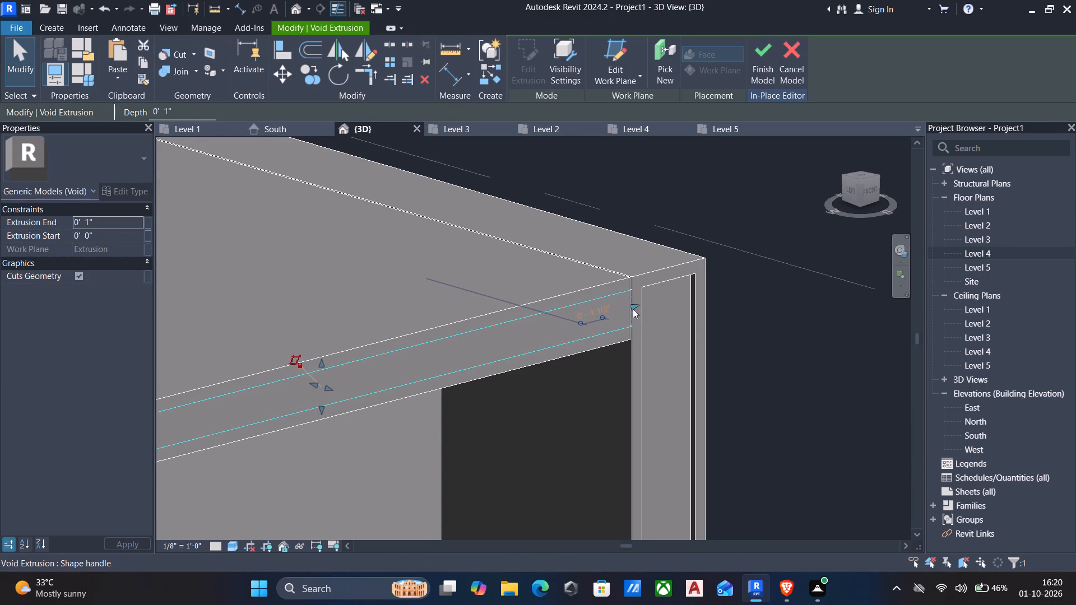
{"action": "left_click_drag", "start_coordinate": [633, 308], "coordinate": [701, 276]}
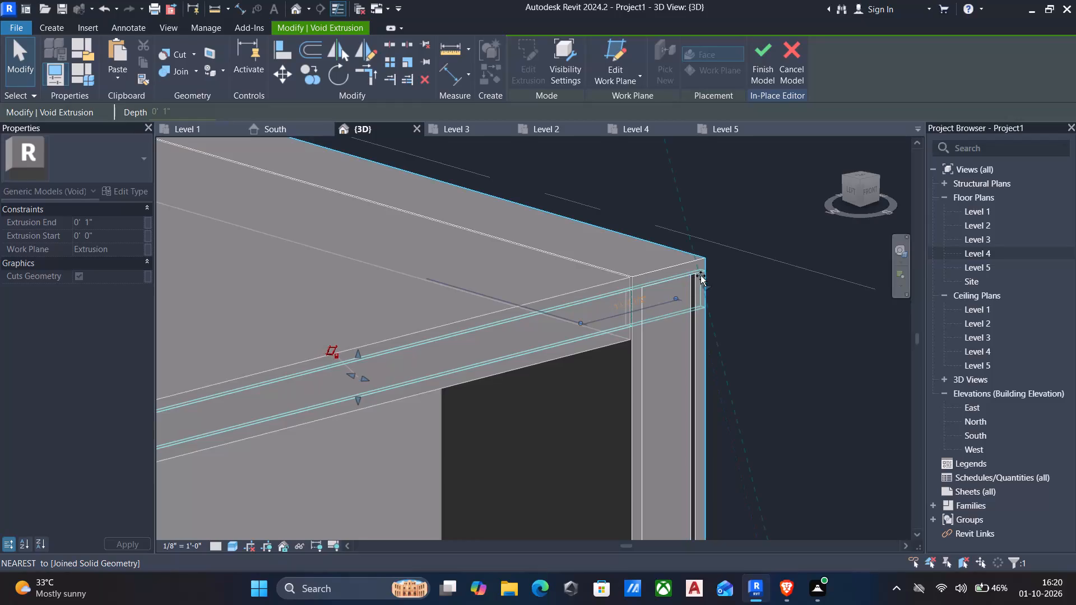
{"action": "left_click_drag", "start_coordinate": [701, 276], "coordinate": [701, 275]}
{"action": "left_click", "coordinate": [767, 44]}
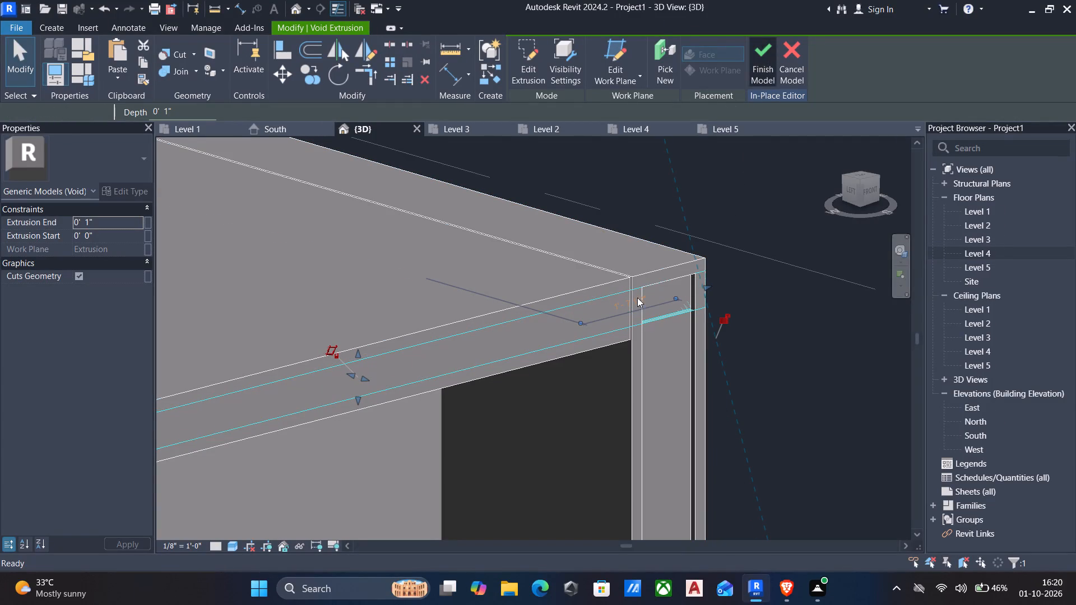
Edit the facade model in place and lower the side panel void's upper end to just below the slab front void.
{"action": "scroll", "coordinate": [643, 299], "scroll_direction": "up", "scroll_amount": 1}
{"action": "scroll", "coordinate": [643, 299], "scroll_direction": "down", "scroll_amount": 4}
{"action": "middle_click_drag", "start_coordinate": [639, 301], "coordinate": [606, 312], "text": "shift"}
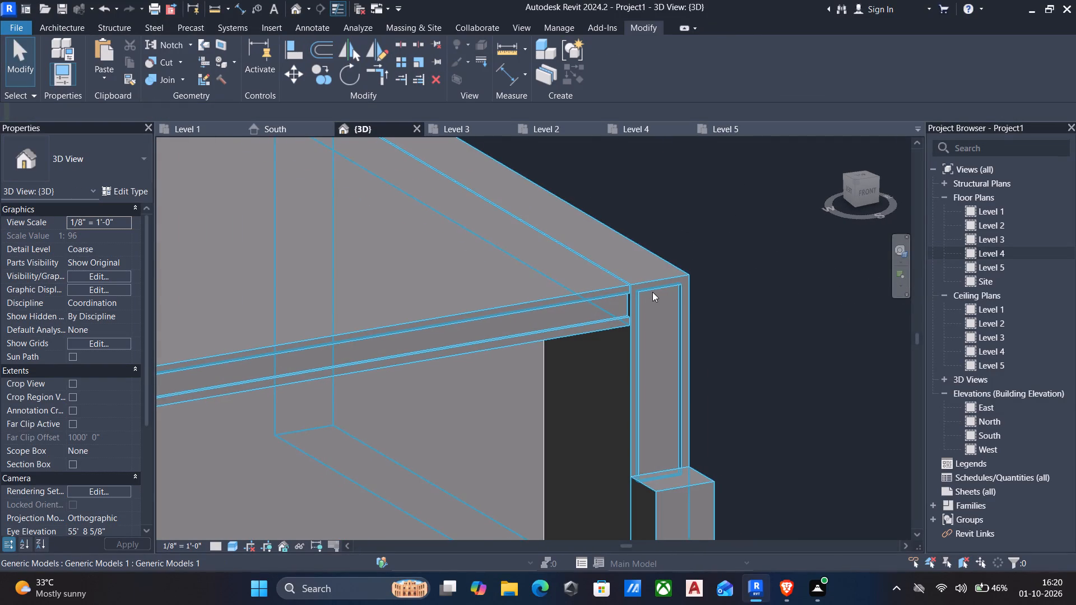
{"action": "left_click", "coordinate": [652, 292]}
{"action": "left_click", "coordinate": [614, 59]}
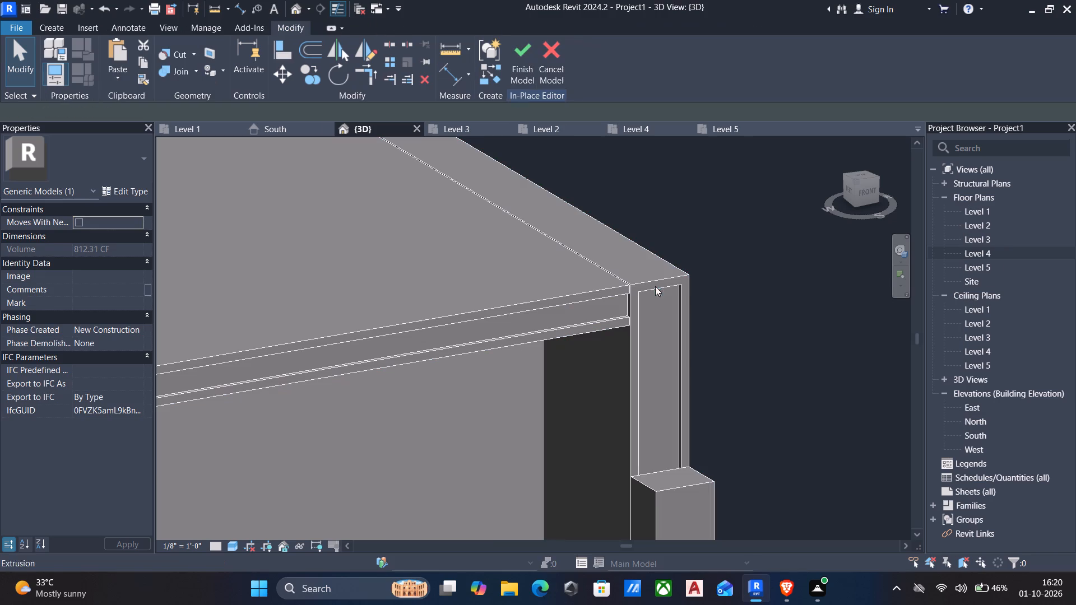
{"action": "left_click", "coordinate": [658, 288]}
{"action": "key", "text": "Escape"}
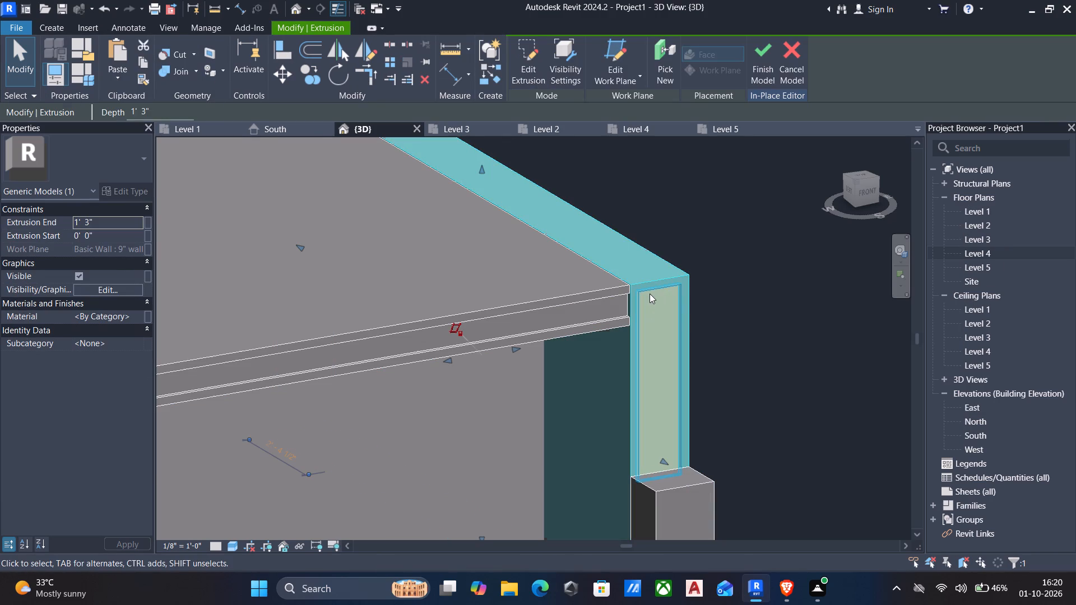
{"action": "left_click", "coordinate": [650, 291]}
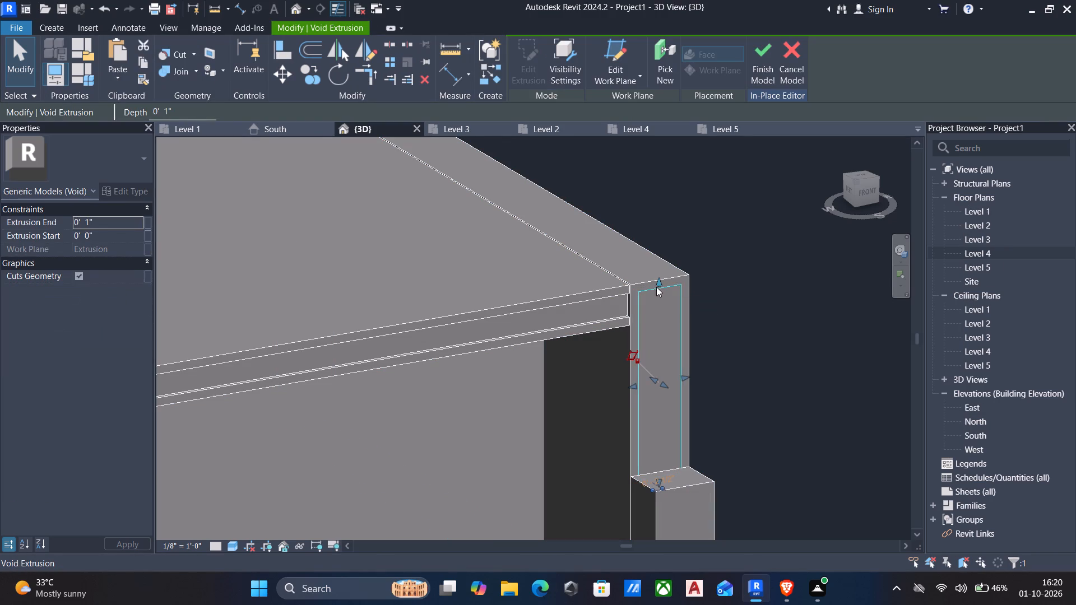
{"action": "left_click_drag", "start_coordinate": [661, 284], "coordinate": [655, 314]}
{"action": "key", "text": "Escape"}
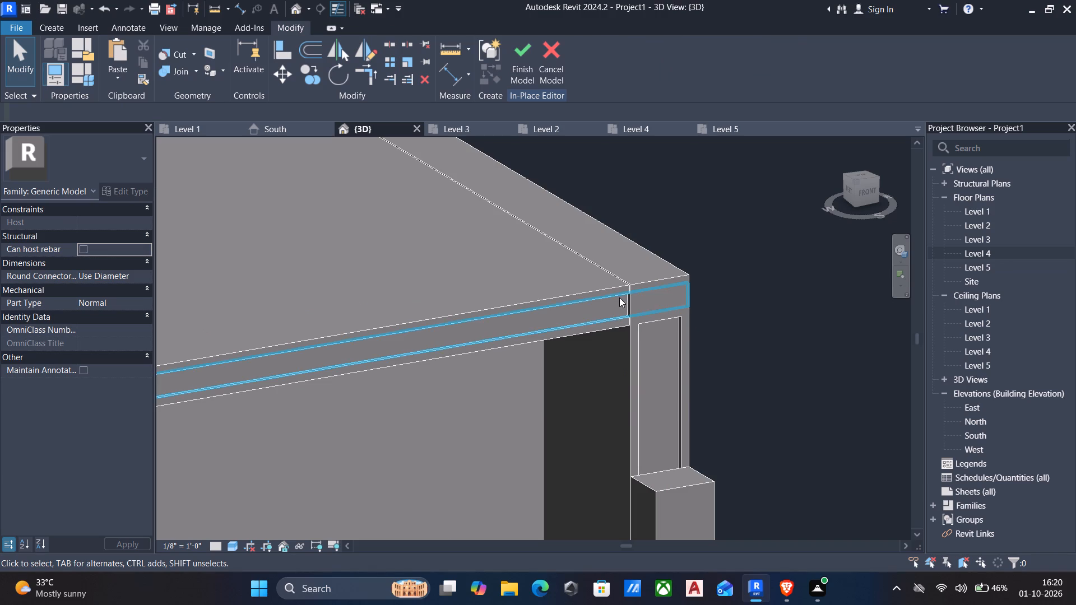
Extend the slab front void's end slightly past the side panel's outer edge and finish the in-place model.
{"action": "left_click", "coordinate": [614, 300]}
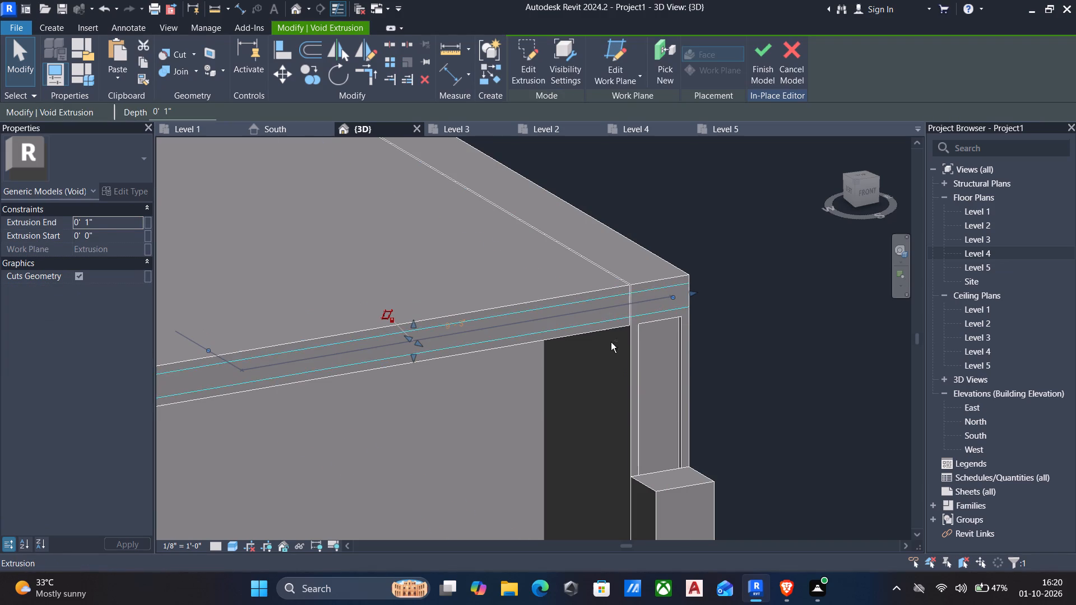
{"action": "middle_click_drag", "start_coordinate": [610, 343], "coordinate": [647, 331], "text": "shift"}
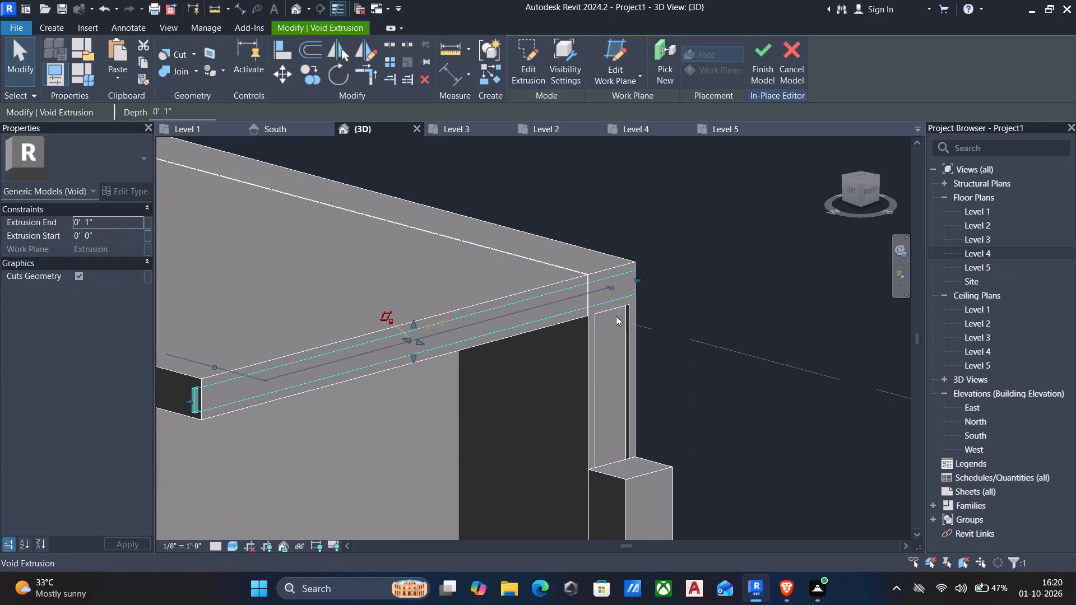
{"action": "middle_click_drag", "start_coordinate": [616, 316], "coordinate": [656, 314], "text": "shift"}
{"action": "scroll", "coordinate": [423, 234], "scroll_direction": "up", "scroll_amount": 5}
{"action": "middle_click_drag", "start_coordinate": [465, 324], "coordinate": [496, 311], "text": "shift"}
{"action": "scroll", "coordinate": [493, 313], "scroll_direction": "up", "scroll_amount": 4}
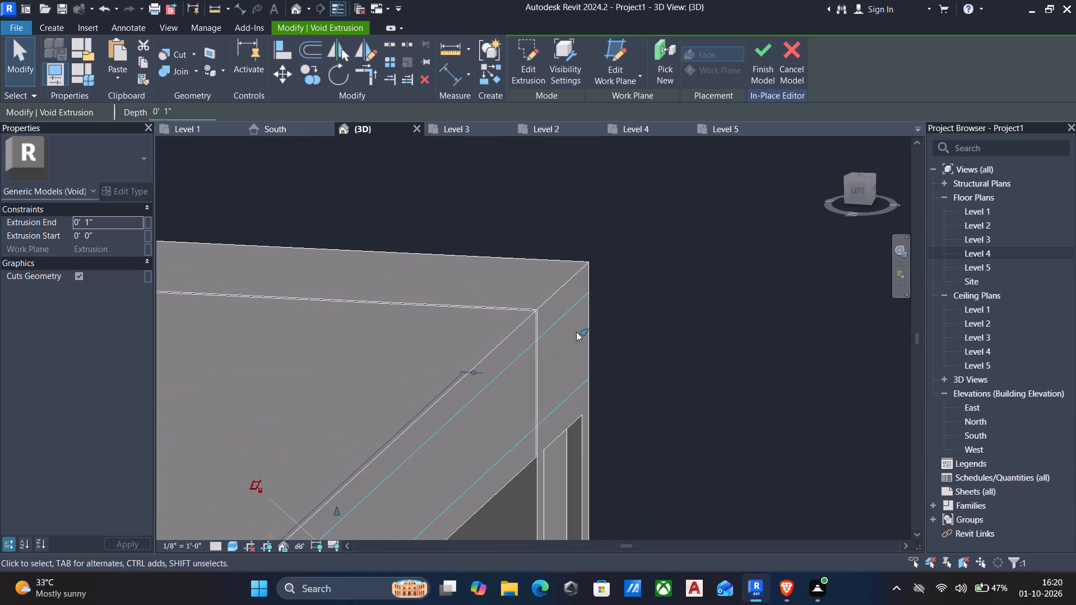
{"action": "left_click_drag", "start_coordinate": [585, 334], "coordinate": [607, 314]}
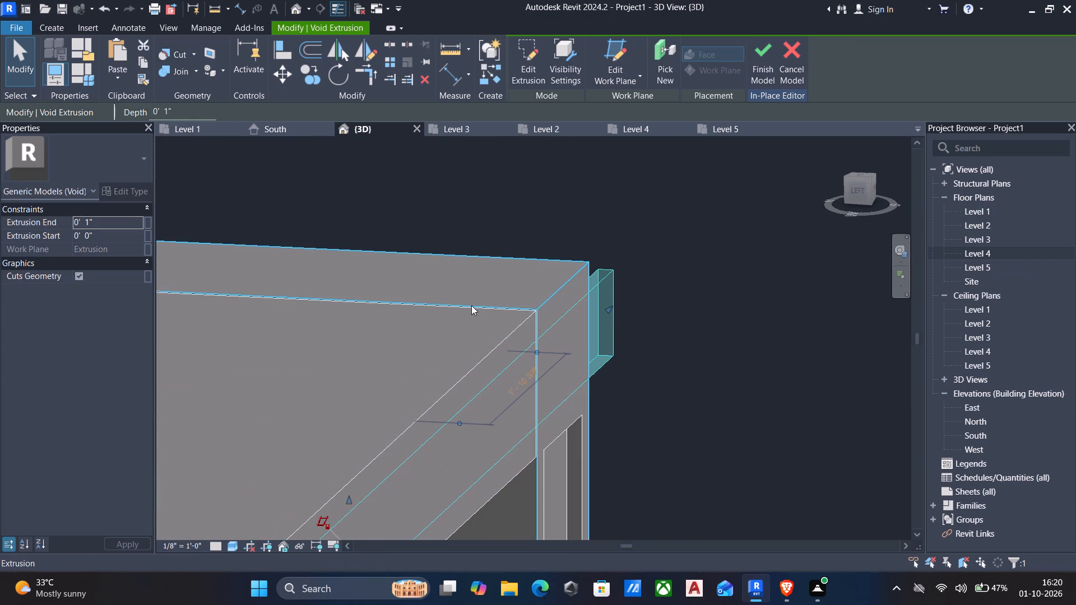
{"action": "left_click", "coordinate": [767, 48]}
Edit the facade model in place and raise the side panel void's upper end to the panel's top edge.
{"action": "scroll", "coordinate": [715, 213], "scroll_direction": "down", "scroll_amount": 1}
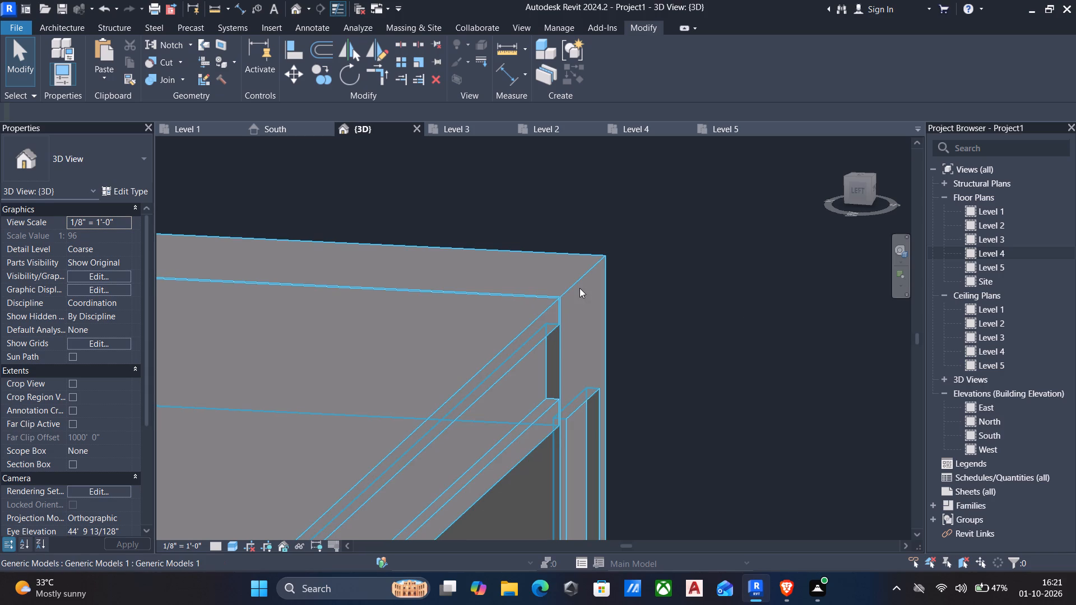
{"action": "scroll", "coordinate": [579, 288], "scroll_direction": "down", "scroll_amount": 4}
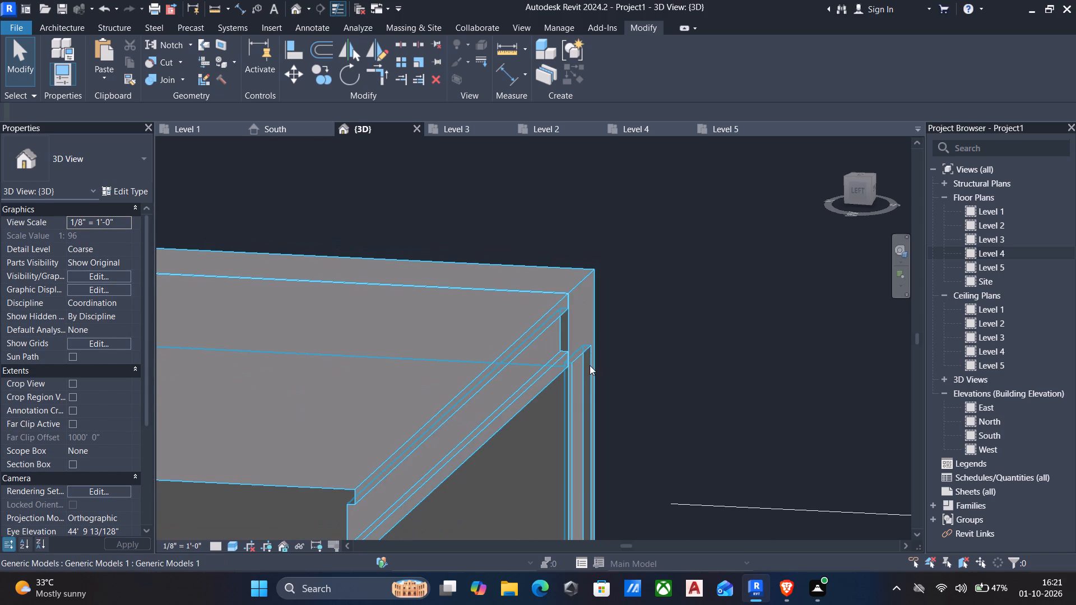
{"action": "left_click", "coordinate": [579, 356]}
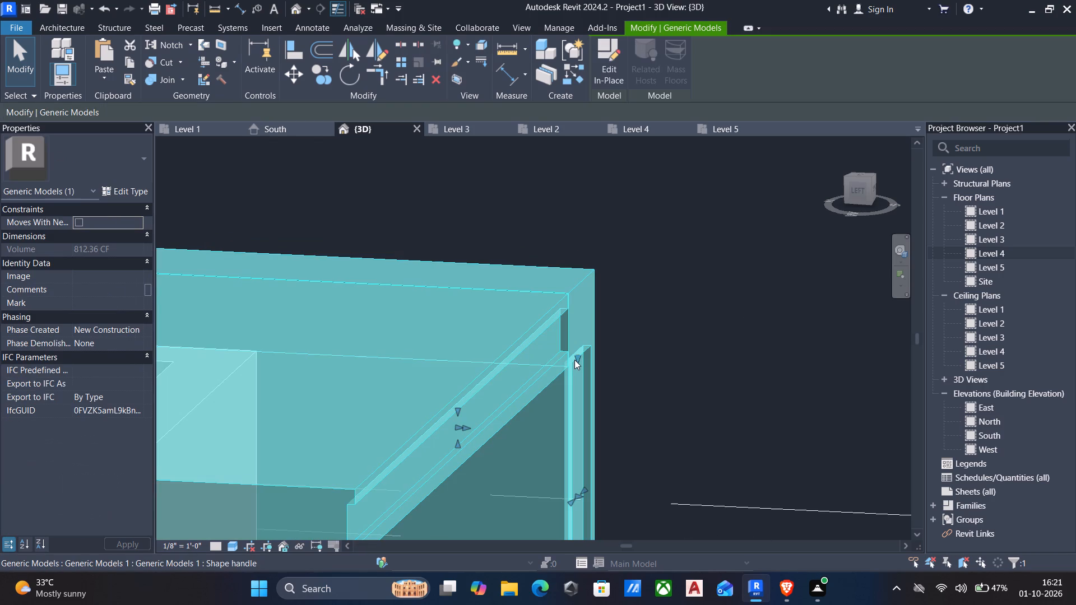
{"action": "left_click", "coordinate": [602, 62]}
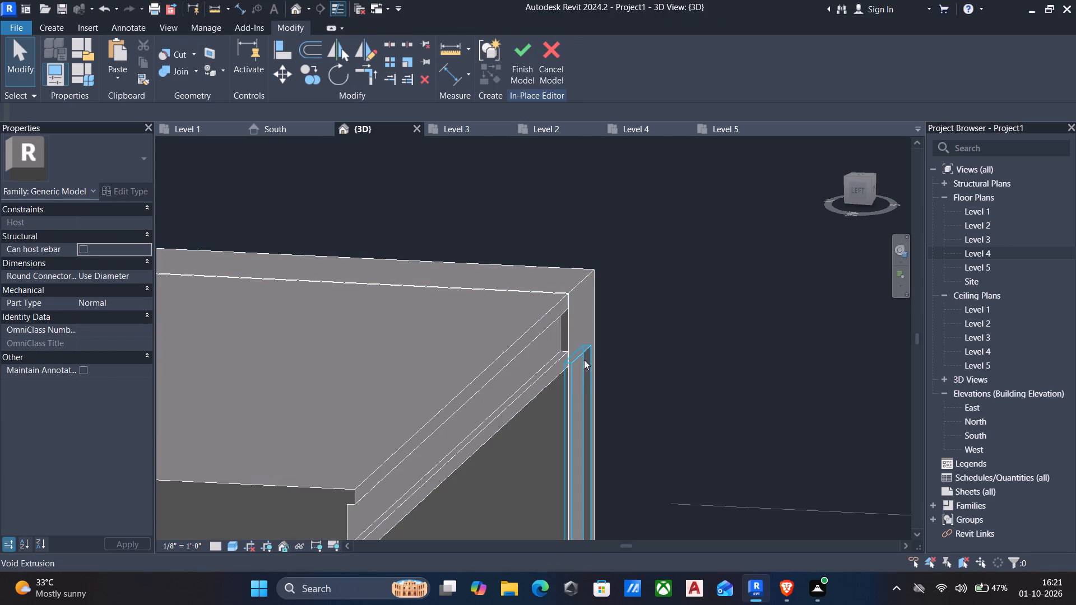
{"action": "left_click", "coordinate": [579, 351]}
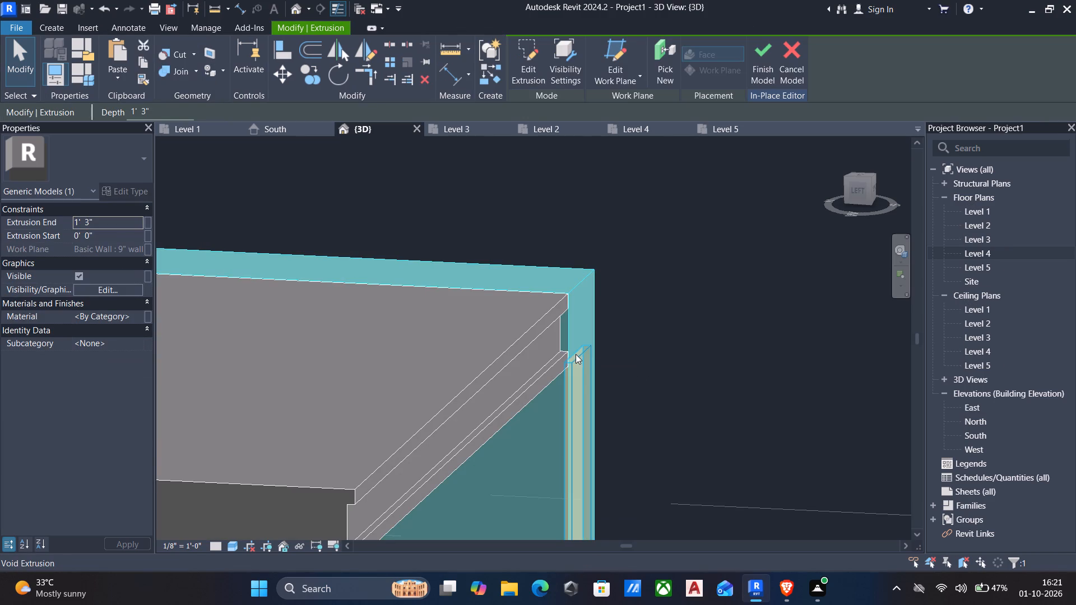
{"action": "middle_click_drag", "start_coordinate": [576, 354], "coordinate": [511, 355], "text": "shift"}
{"action": "scroll", "coordinate": [511, 355], "scroll_direction": "down", "scroll_amount": 1}
{"action": "middle_click_drag", "start_coordinate": [511, 355], "coordinate": [665, 272]}
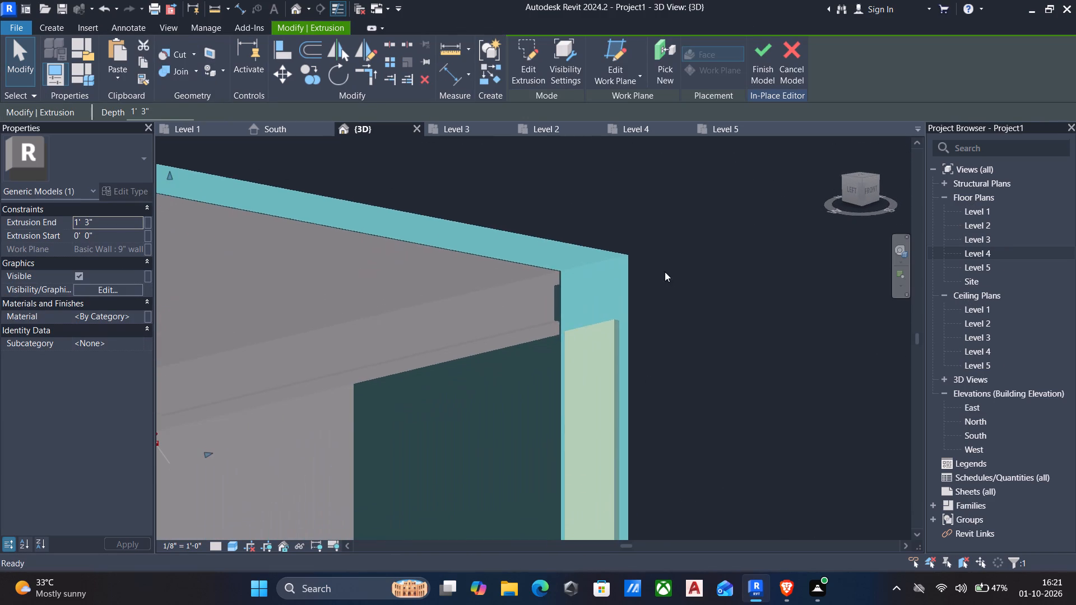
{"action": "left_click", "coordinate": [601, 327]}
{"action": "left_click_drag", "start_coordinate": [592, 321], "coordinate": [589, 295]}
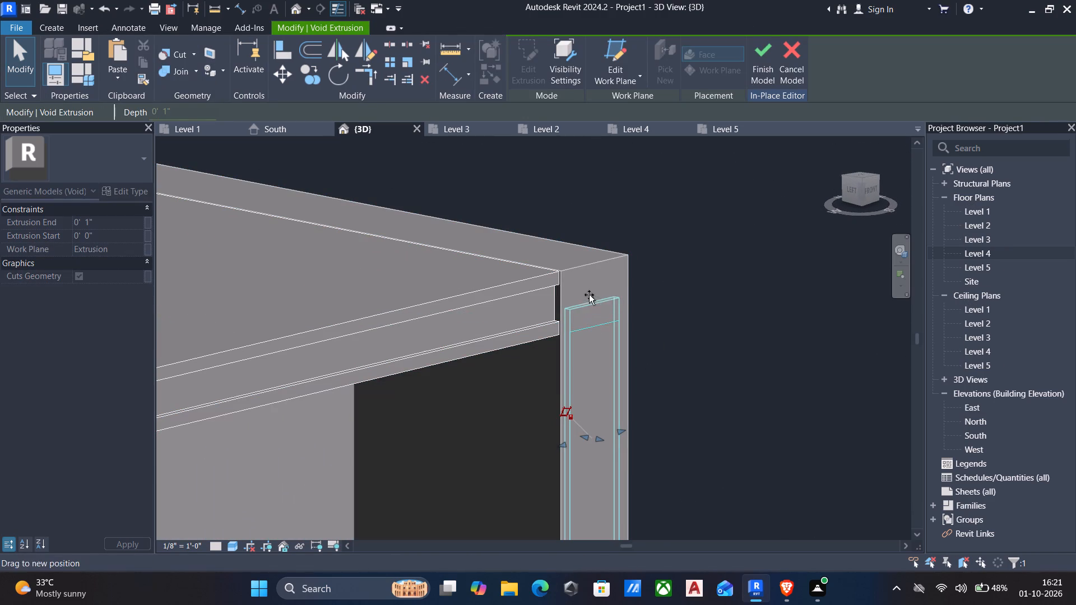
{"action": "left_click_drag", "start_coordinate": [589, 295], "coordinate": [579, 261]}
{"action": "left_click", "coordinate": [752, 57]}
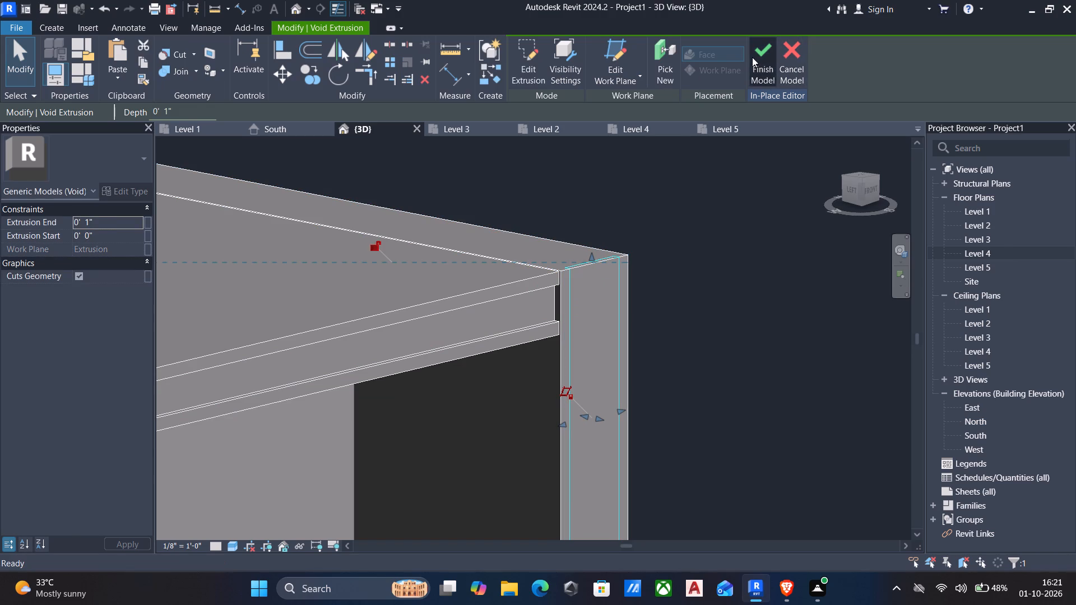
Examine the tall side panel and overhanging slab around their shared front corner from several angles.
{"action": "scroll", "coordinate": [692, 173], "scroll_direction": "down", "scroll_amount": 3}
{"action": "middle_click_drag", "start_coordinate": [699, 193], "coordinate": [657, 212], "text": "shift"}
{"action": "scroll", "coordinate": [637, 213], "scroll_direction": "down", "scroll_amount": 2, "text": "shift"}
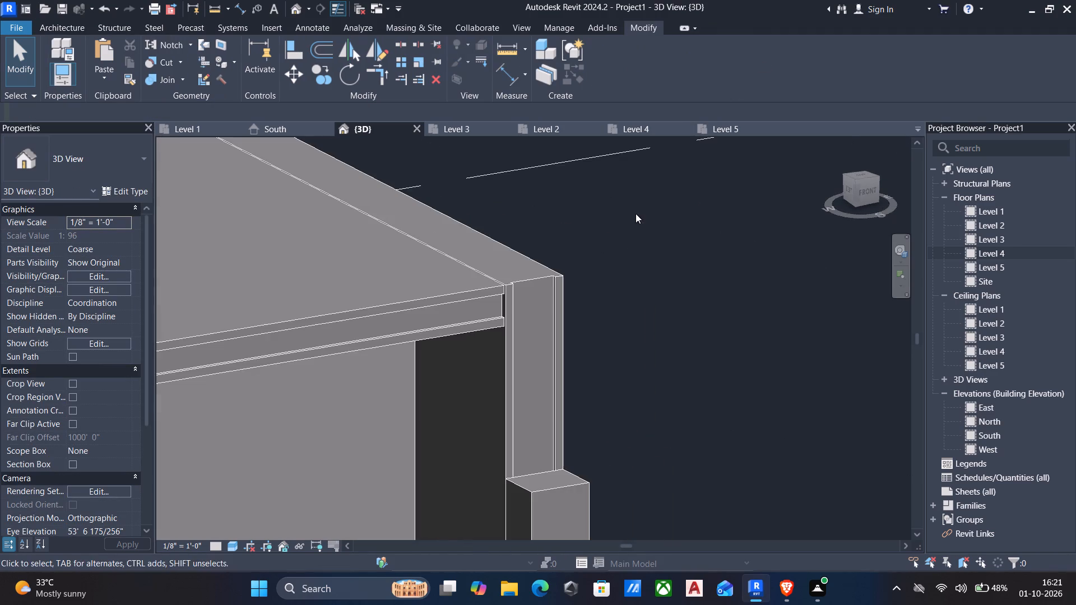
{"action": "middle_click_drag", "start_coordinate": [636, 213], "coordinate": [824, 176]}
{"action": "middle_click_drag", "start_coordinate": [771, 243], "coordinate": [620, 236], "text": "shift"}
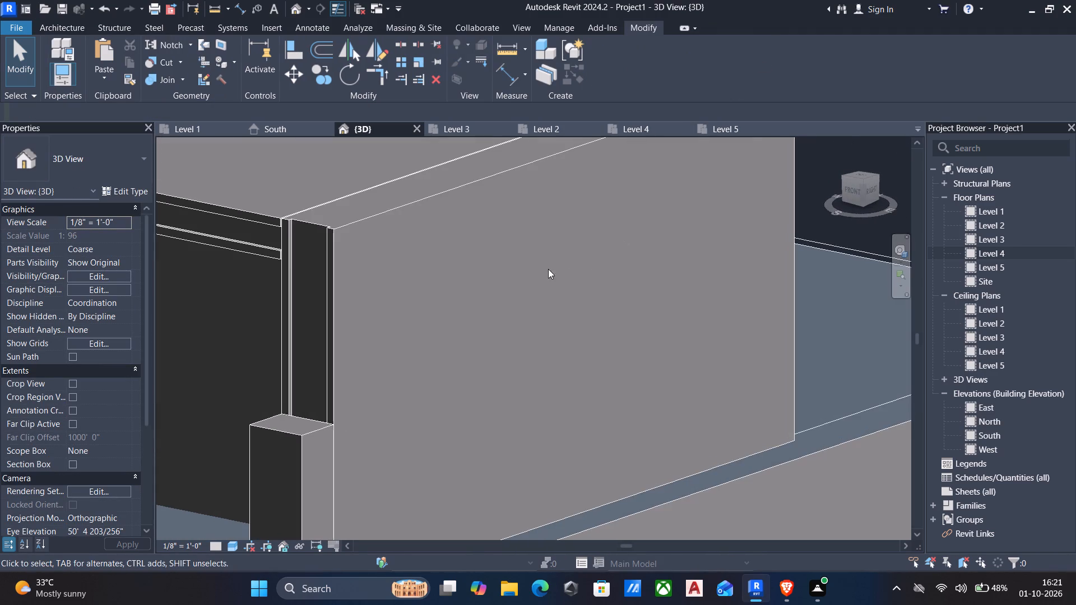
{"action": "middle_click_drag", "start_coordinate": [548, 269], "coordinate": [678, 251]}
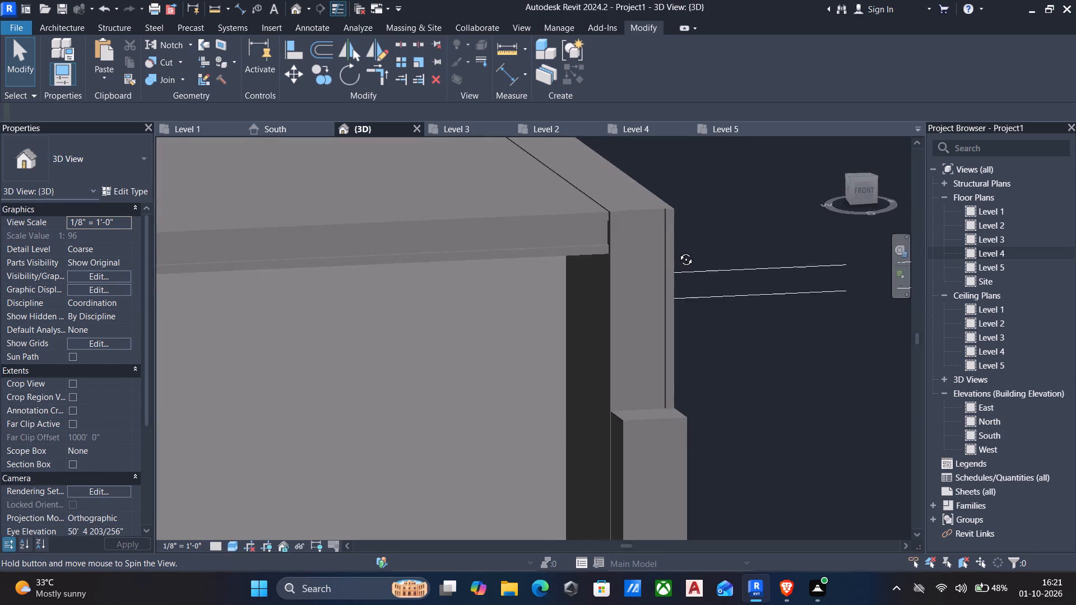
{"action": "middle_click_drag", "start_coordinate": [678, 251], "coordinate": [672, 259]}
{"action": "scroll", "coordinate": [672, 259], "scroll_direction": "down", "scroll_amount": 4, "text": "shift"}
{"action": "middle_click_drag", "start_coordinate": [579, 262], "coordinate": [653, 252], "text": "shift"}
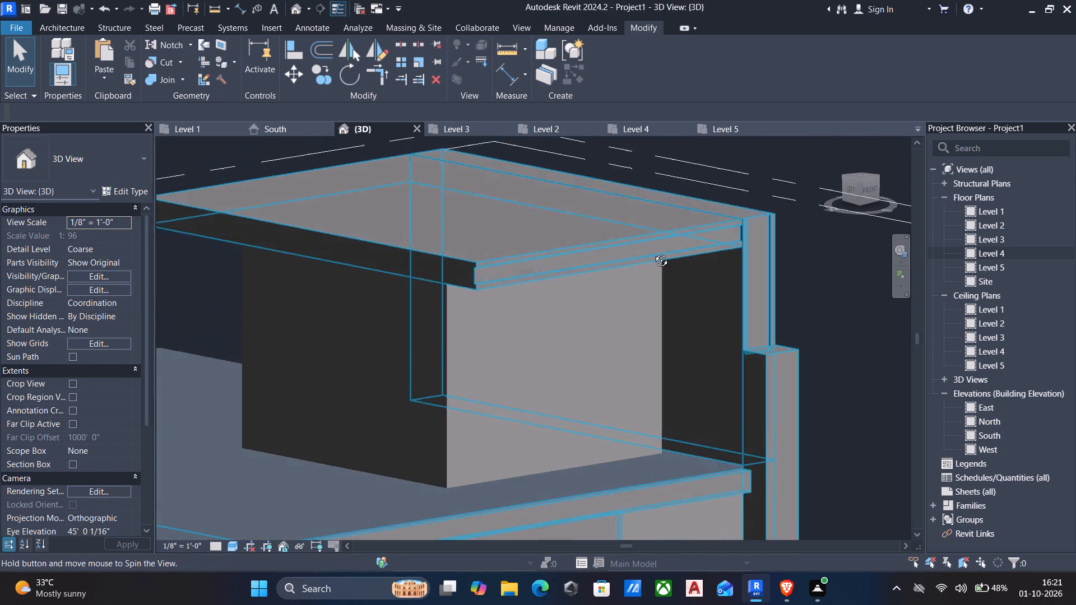
{"action": "middle_click_drag", "start_coordinate": [653, 252], "coordinate": [654, 252], "text": "shift"}
{"action": "scroll", "coordinate": [654, 252], "scroll_direction": "down", "scroll_amount": 2}
Edit the facade model in place and start an extrusion using the overhanging slab's outer side face as the work plane.
{"action": "left_click", "coordinate": [565, 271]}
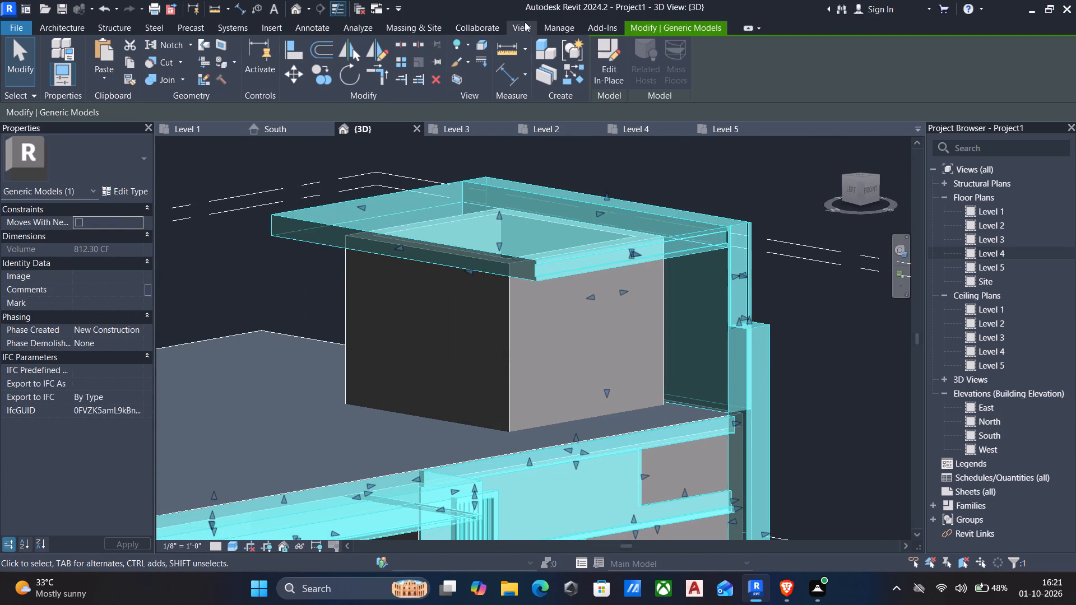
{"action": "left_click", "coordinate": [599, 64]}
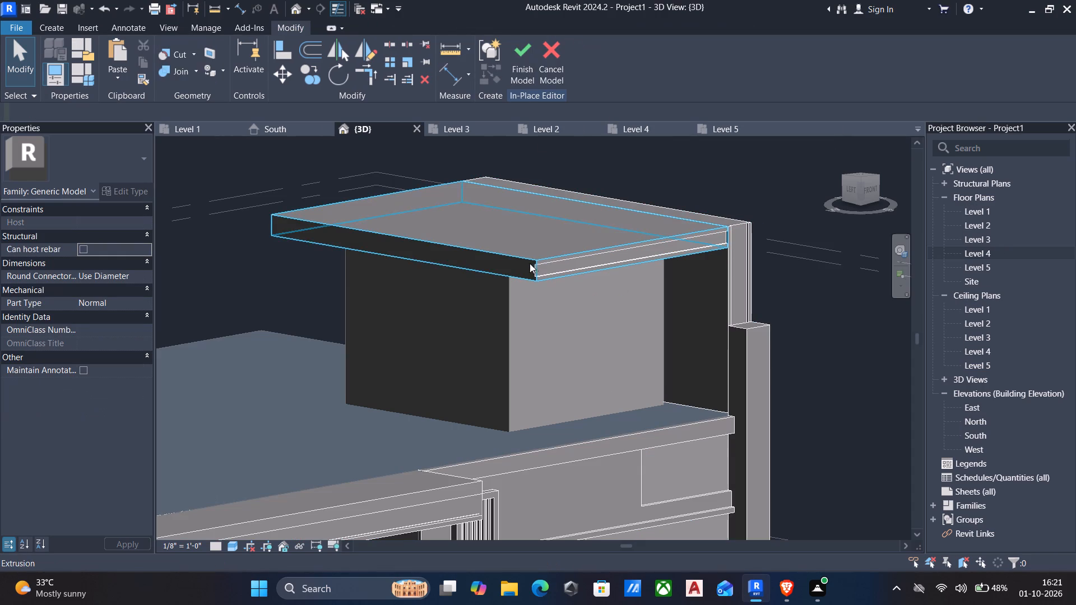
{"action": "left_click", "coordinate": [45, 24]}
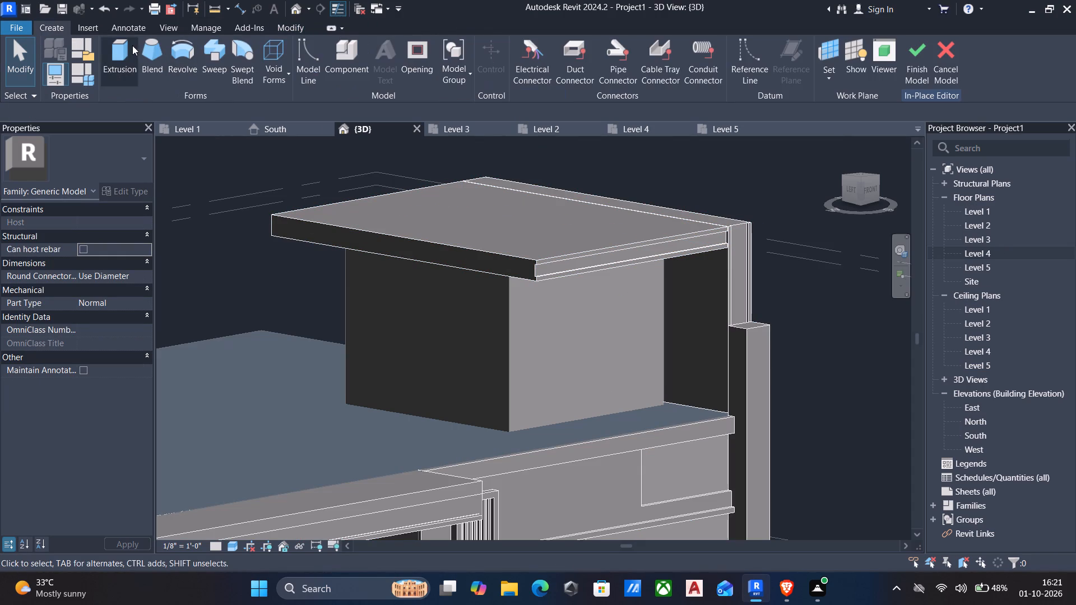
{"action": "left_click", "coordinate": [117, 51]}
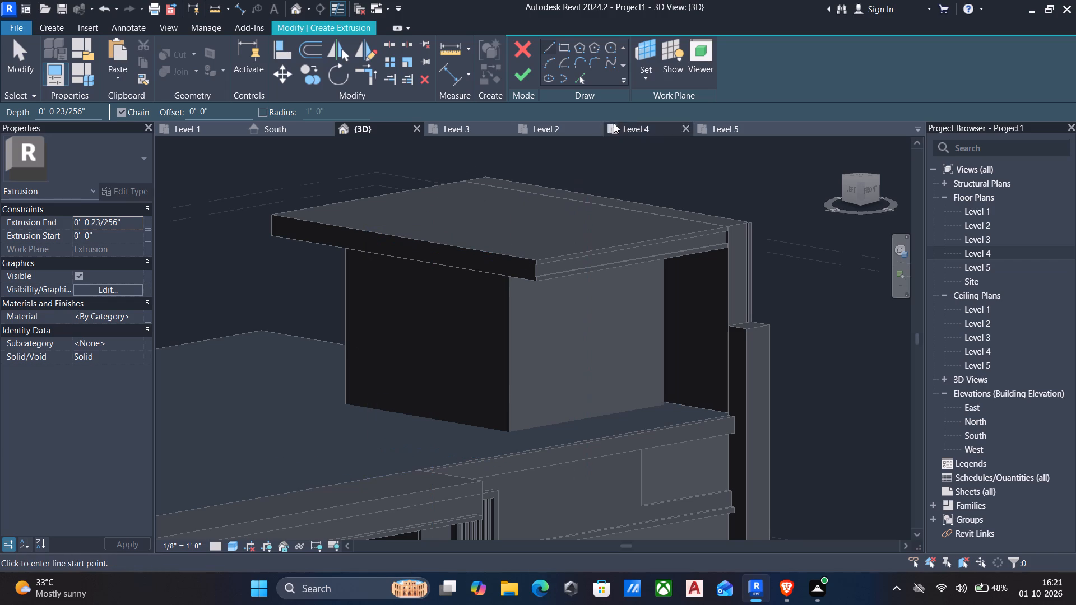
{"action": "left_click", "coordinate": [642, 79]}
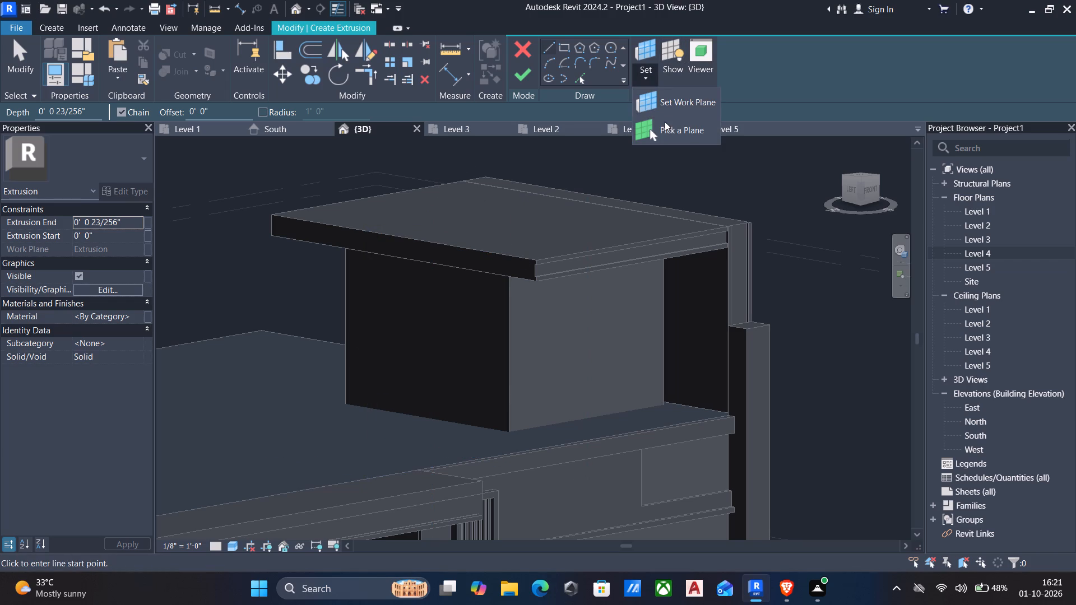
{"action": "left_click", "coordinate": [664, 127]}
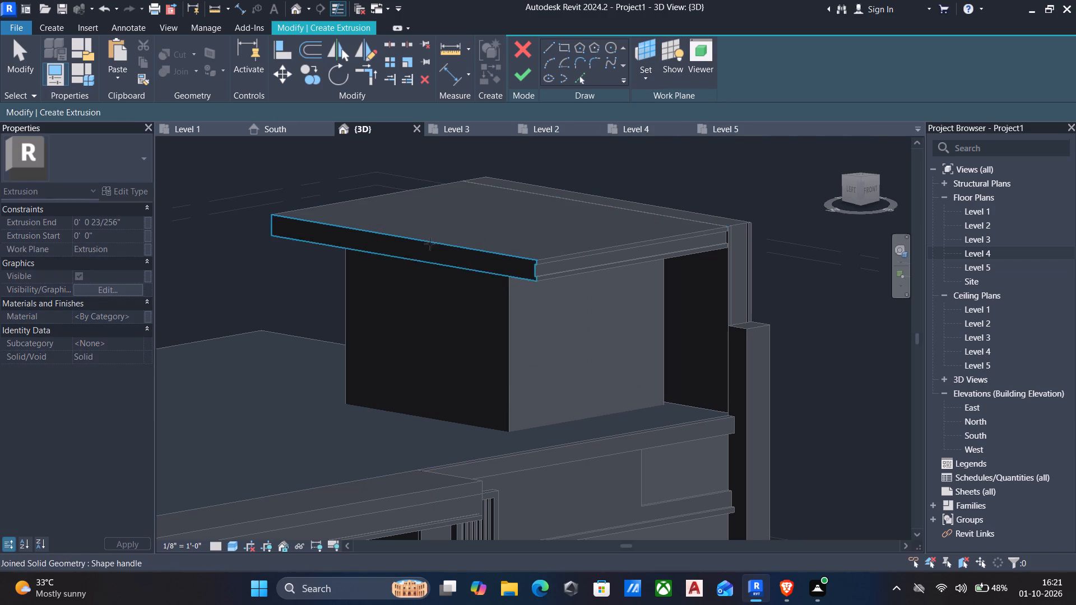
{"action": "left_click", "coordinate": [436, 246]}
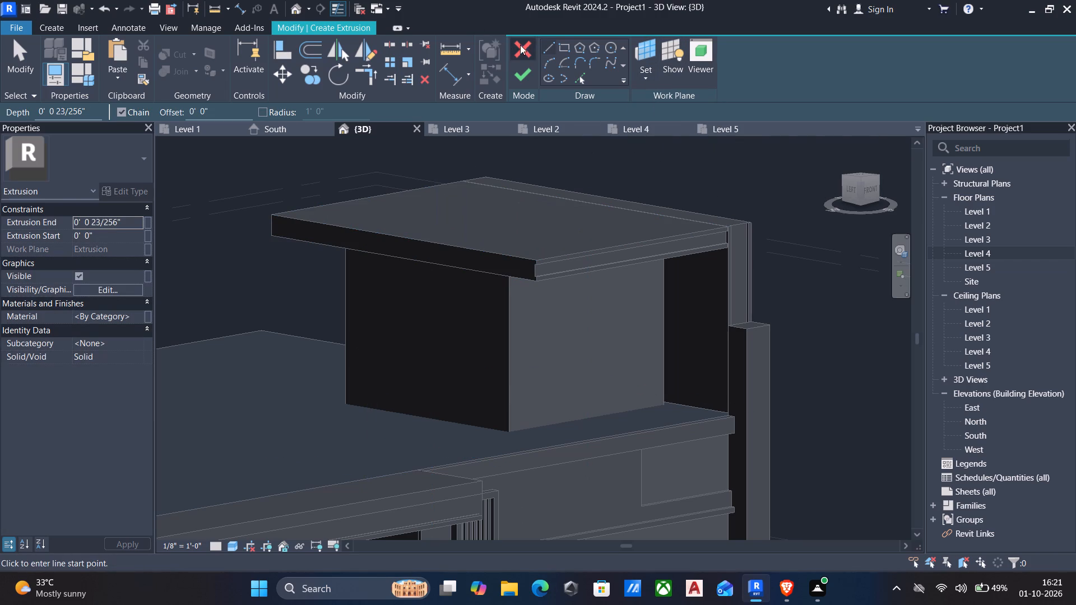
Sketch a rectangle inset 2" from the slab side face's edges, complete the thin solid extrusion, and finish the in-place model.
{"action": "left_click", "coordinate": [566, 49]}
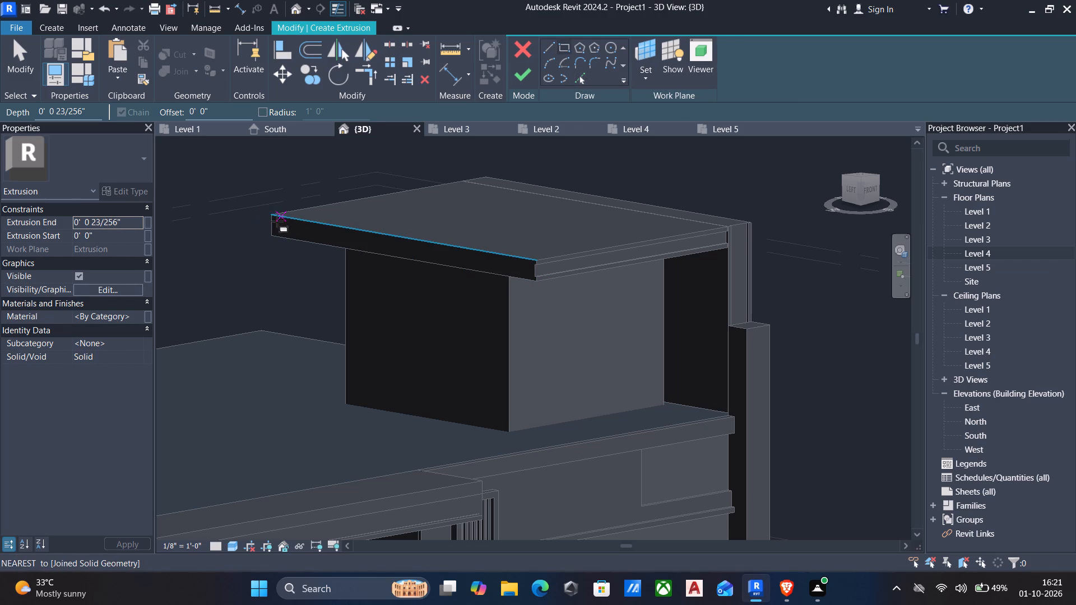
{"action": "left_click_drag", "start_coordinate": [226, 108], "coordinate": [0, 111]}
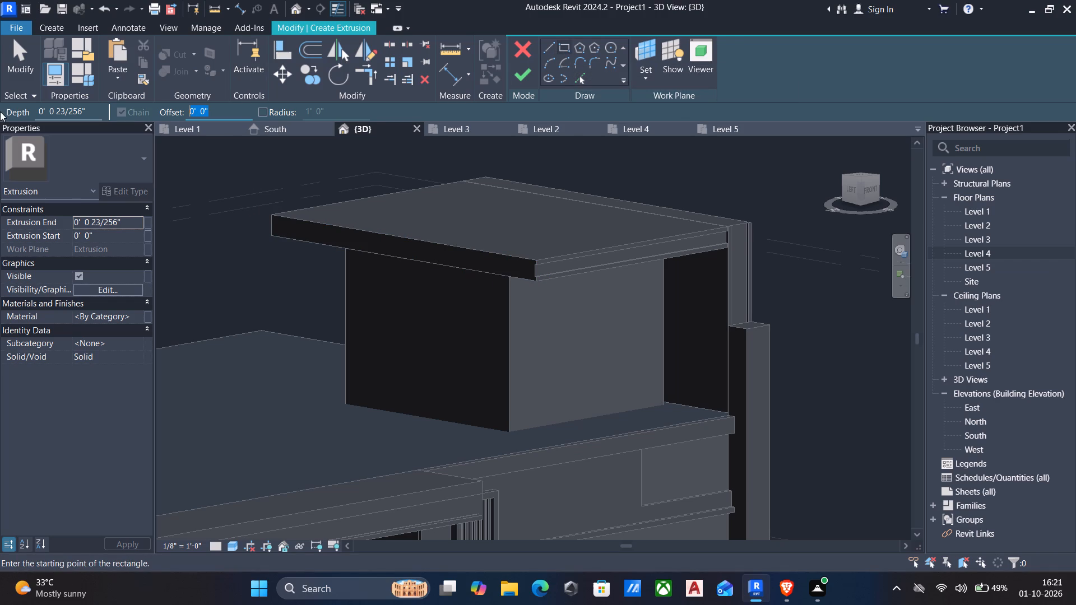
{"action": "type", "text": "2\""}
{"action": "key", "text": "Return"}
{"action": "left_click", "coordinate": [267, 216]}
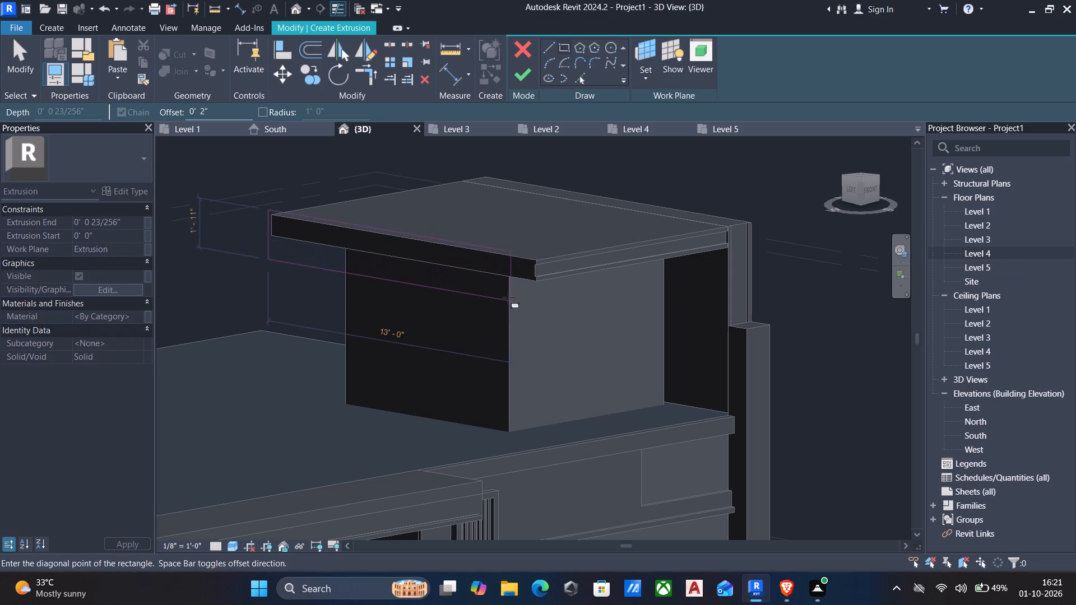
{"action": "key", "text": "space"}
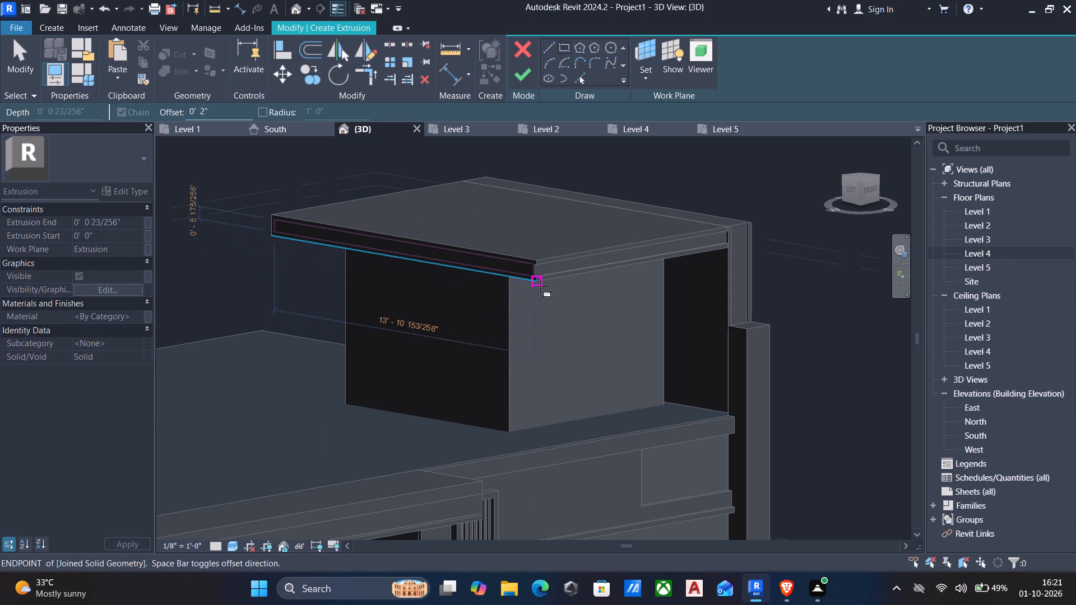
{"action": "scroll", "coordinate": [540, 286], "scroll_direction": "up", "scroll_amount": 4}
{"action": "left_click", "coordinate": [535, 280]}
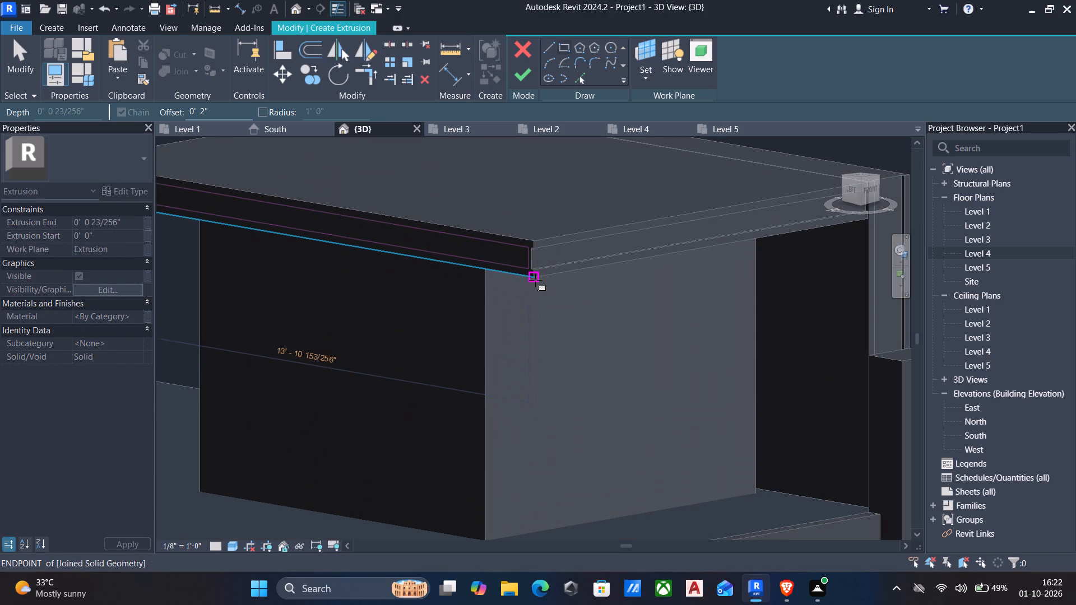
{"action": "left_click", "coordinate": [519, 75]}
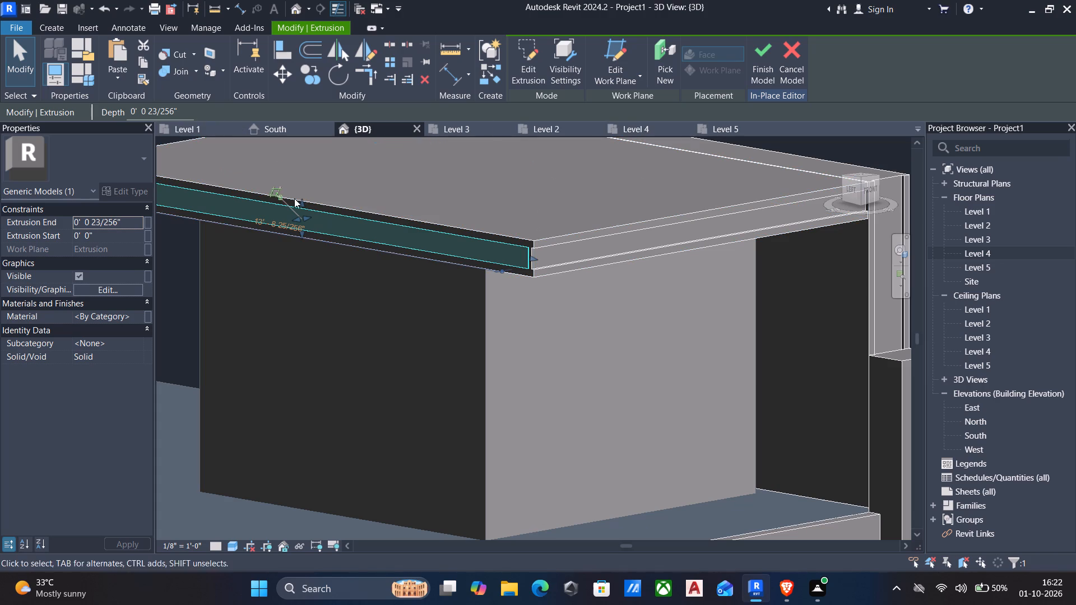
{"action": "left_click", "coordinate": [771, 50]}
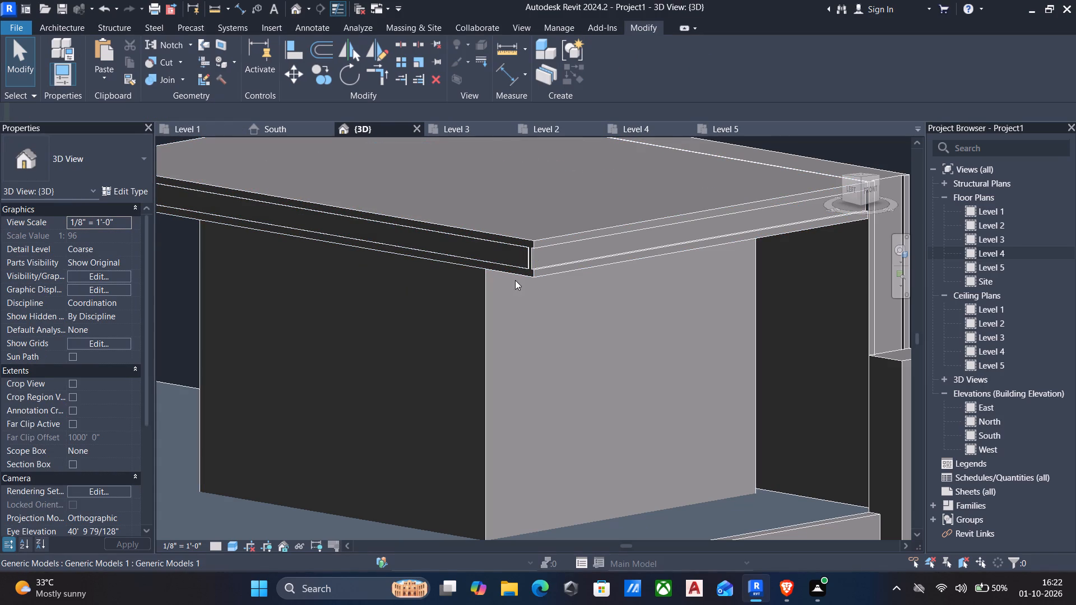
Edit the facade model in place and stretch the side-face strip's front end slightly past the slab's front edge, finishing the model.
{"action": "middle_click_drag", "start_coordinate": [537, 295], "coordinate": [540, 290], "text": "shift"}
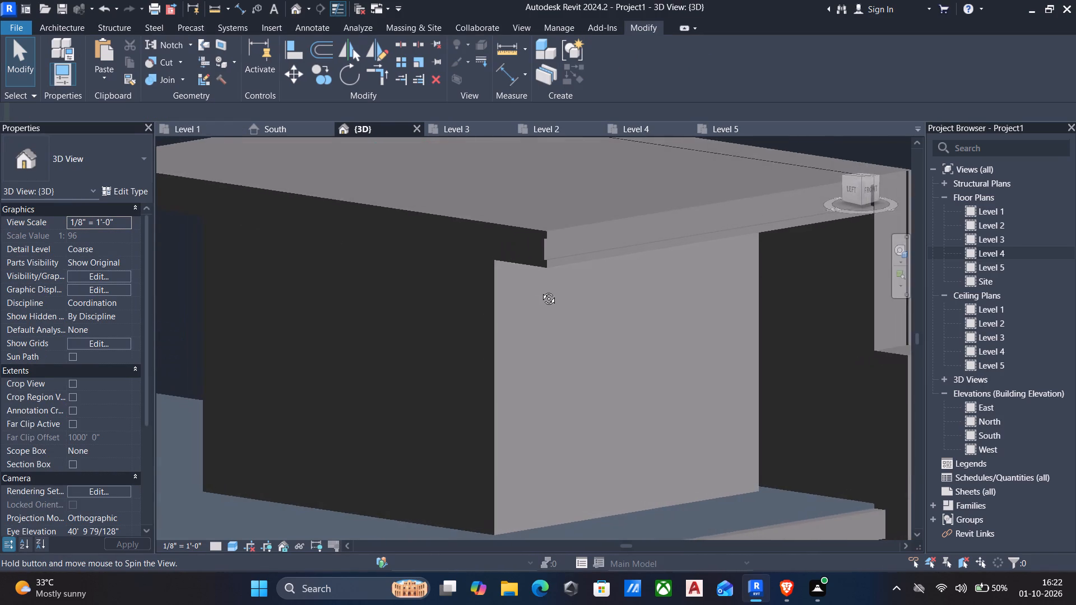
{"action": "middle_click_drag", "start_coordinate": [540, 290], "coordinate": [630, 252], "text": "shift"}
{"action": "scroll", "coordinate": [620, 232], "scroll_direction": "down", "scroll_amount": 2}
{"action": "middle_click_drag", "start_coordinate": [617, 231], "coordinate": [578, 308]}
{"action": "middle_click_drag", "start_coordinate": [546, 253], "coordinate": [542, 257]}
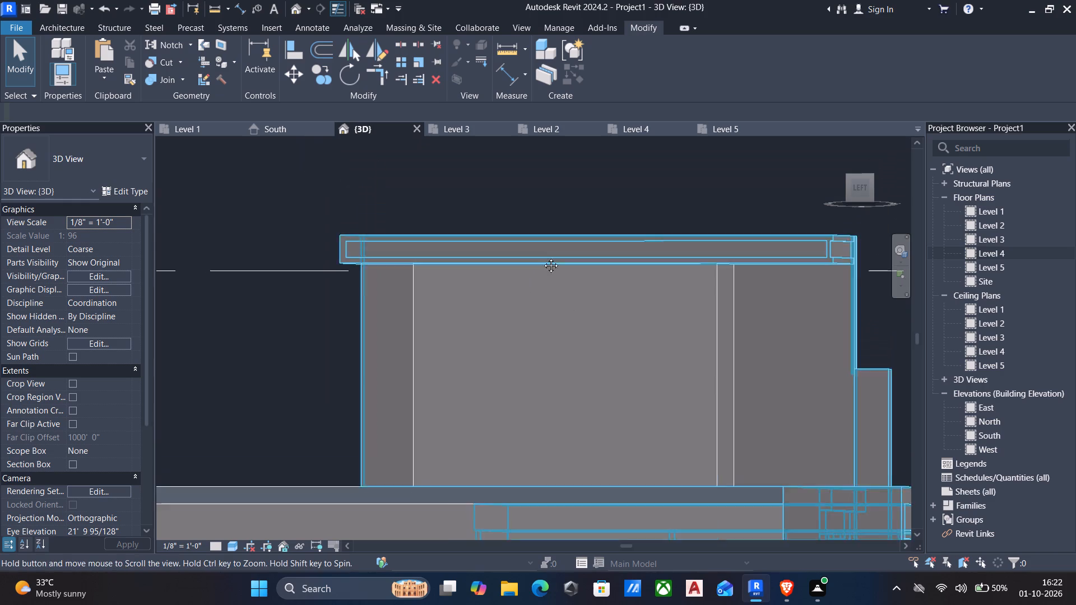
{"action": "middle_click_drag", "start_coordinate": [542, 257], "coordinate": [519, 321]}
{"action": "left_click", "coordinate": [771, 304]}
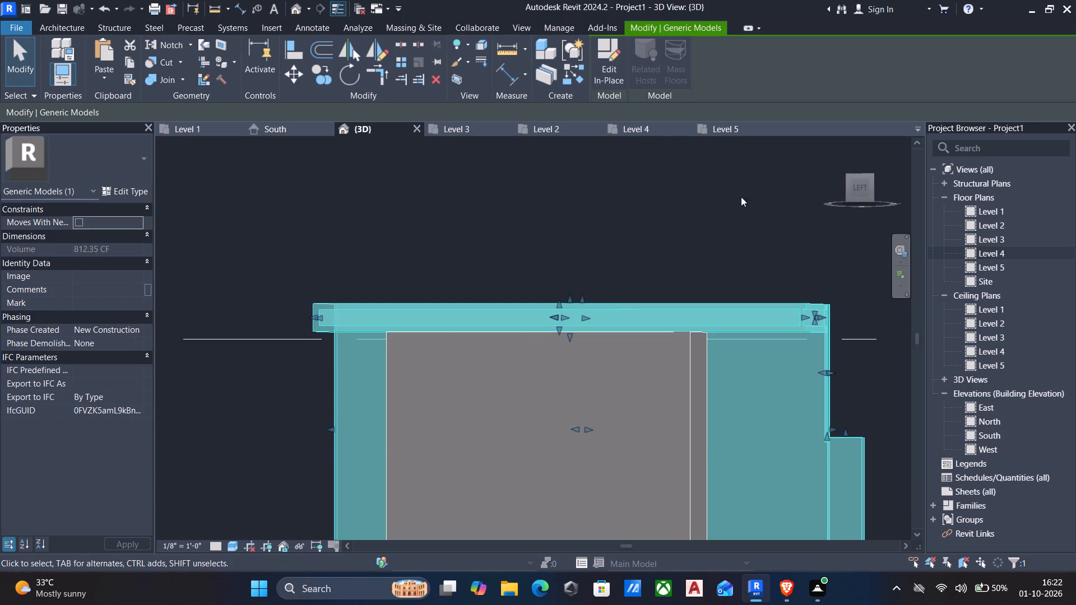
{"action": "left_click", "coordinate": [604, 52]}
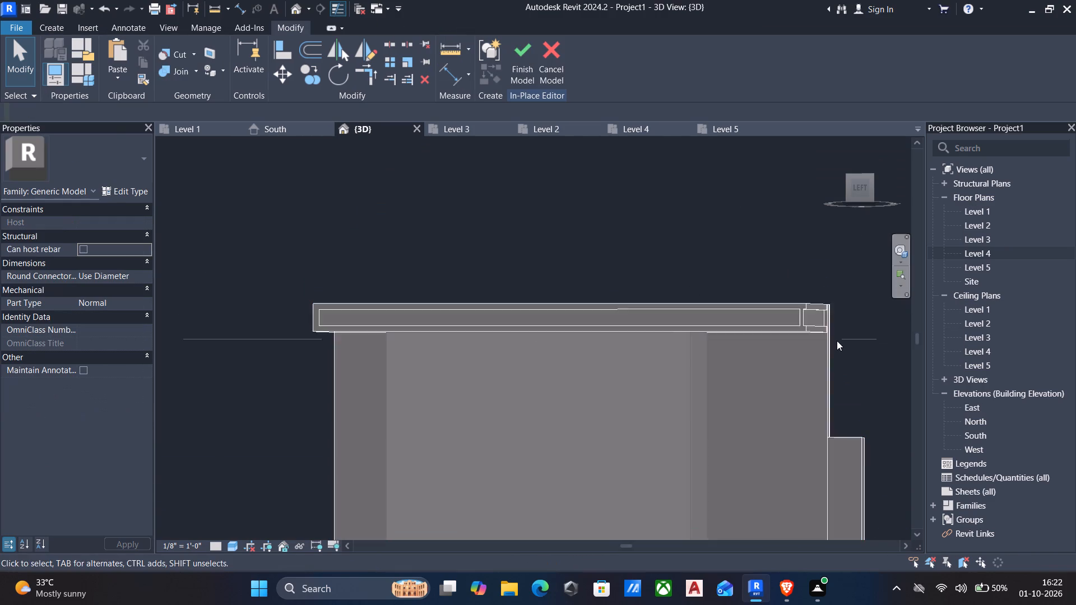
{"action": "scroll", "coordinate": [837, 340], "scroll_direction": "up", "scroll_amount": 4}
{"action": "left_click", "coordinate": [769, 306]}
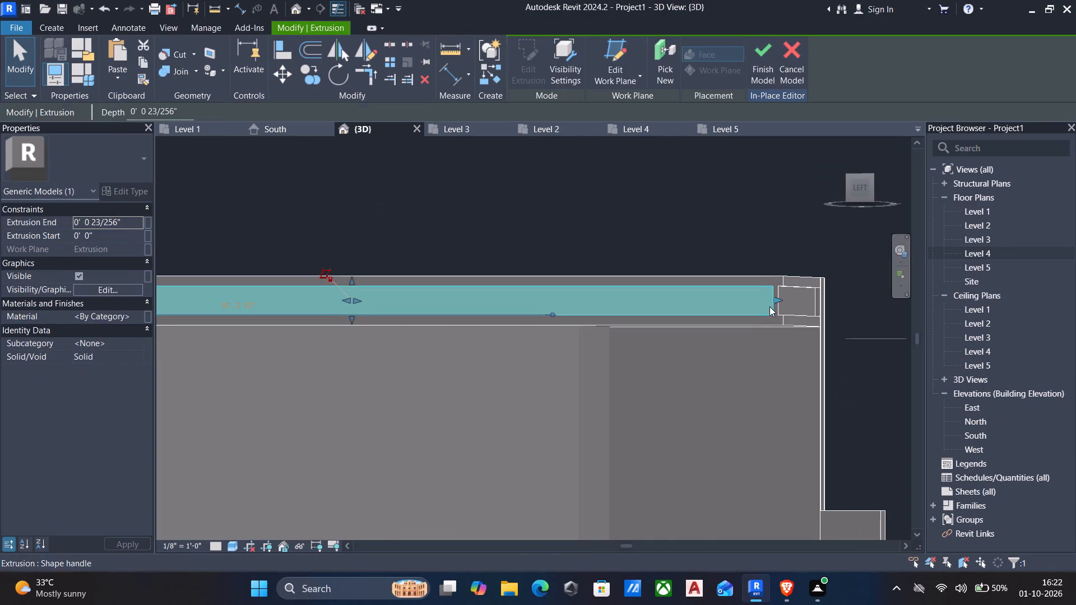
{"action": "left_click_drag", "start_coordinate": [774, 300], "coordinate": [790, 299]}
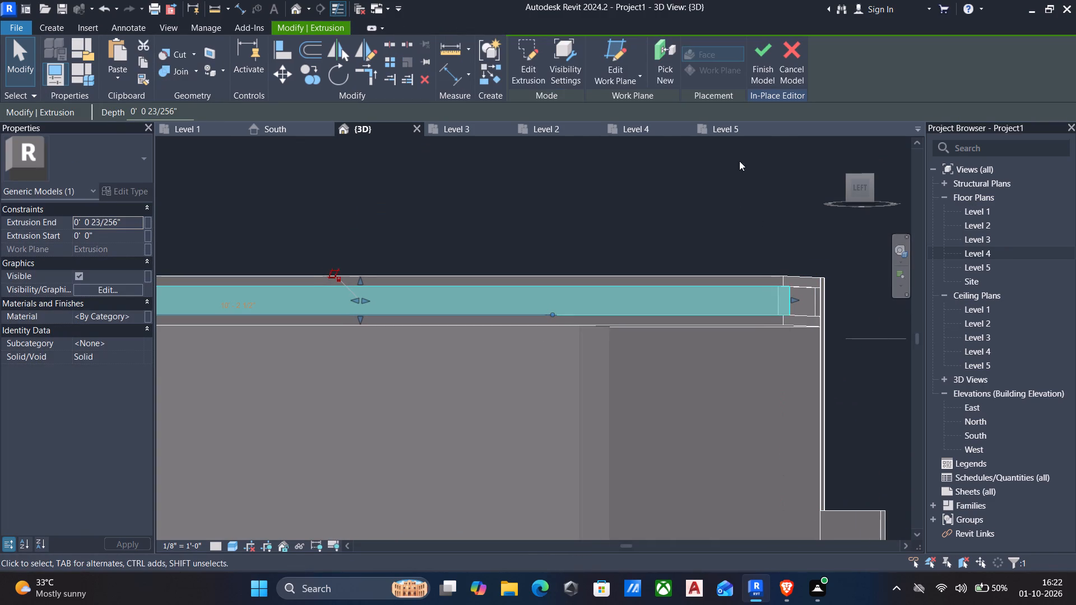
{"action": "left_click", "coordinate": [755, 57]}
Examine the overhanging slab's side strip and front corner from several angles.
{"action": "scroll", "coordinate": [757, 227], "scroll_direction": "down", "scroll_amount": 2}
{"action": "middle_click_drag", "start_coordinate": [744, 364], "coordinate": [672, 394], "text": "shift"}
{"action": "scroll", "coordinate": [643, 398], "scroll_direction": "down", "scroll_amount": 2}
{"action": "middle_click_drag", "start_coordinate": [624, 399], "coordinate": [512, 378]}
{"action": "middle_click_drag", "start_coordinate": [423, 378], "coordinate": [628, 323]}
{"action": "scroll", "coordinate": [316, 272], "scroll_direction": "up", "scroll_amount": 1}
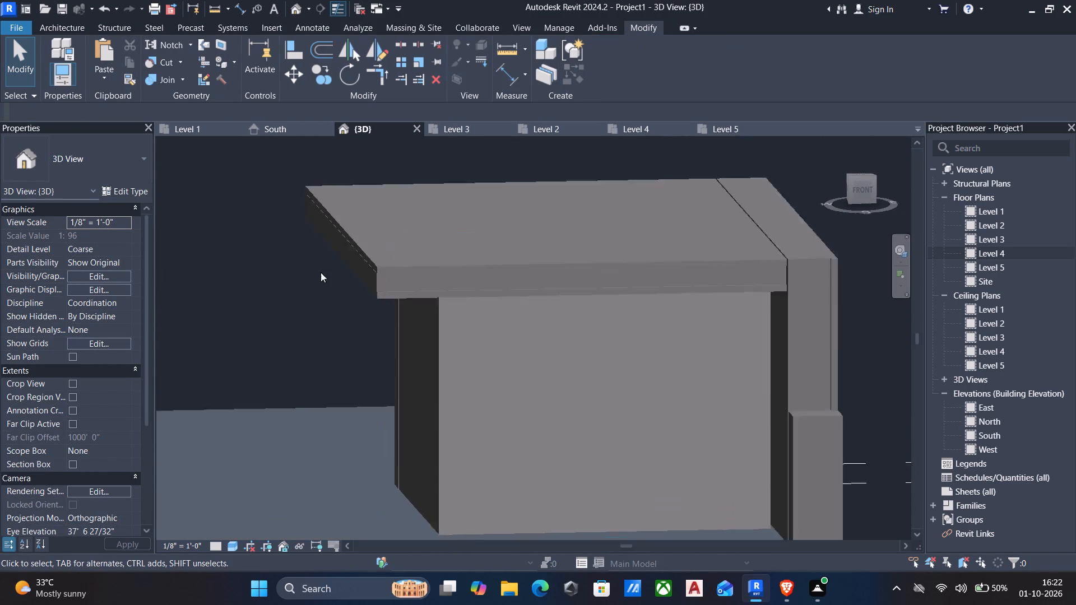
{"action": "scroll", "coordinate": [321, 272], "scroll_direction": "up", "scroll_amount": 3}
{"action": "middle_click_drag", "start_coordinate": [439, 292], "coordinate": [414, 296], "text": "shift"}
{"action": "scroll", "coordinate": [400, 308], "scroll_direction": "down", "scroll_amount": 2}
{"action": "middle_click_drag", "start_coordinate": [391, 330], "coordinate": [387, 321]}
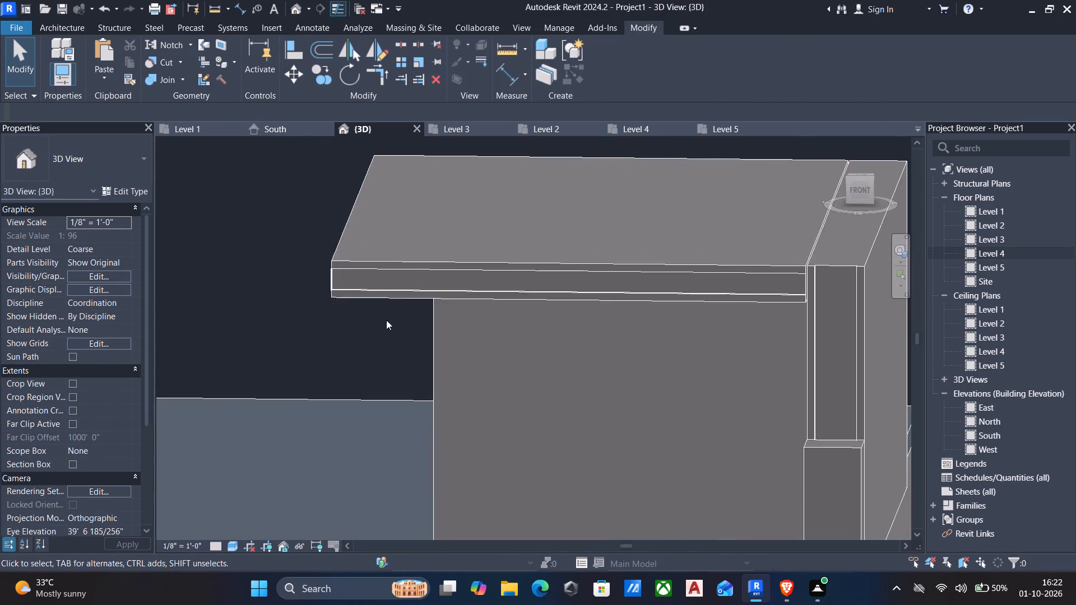
{"action": "scroll", "coordinate": [384, 325], "scroll_direction": "down", "scroll_amount": 4}
{"action": "middle_click_drag", "start_coordinate": [435, 355], "coordinate": [476, 346], "text": "shift"}
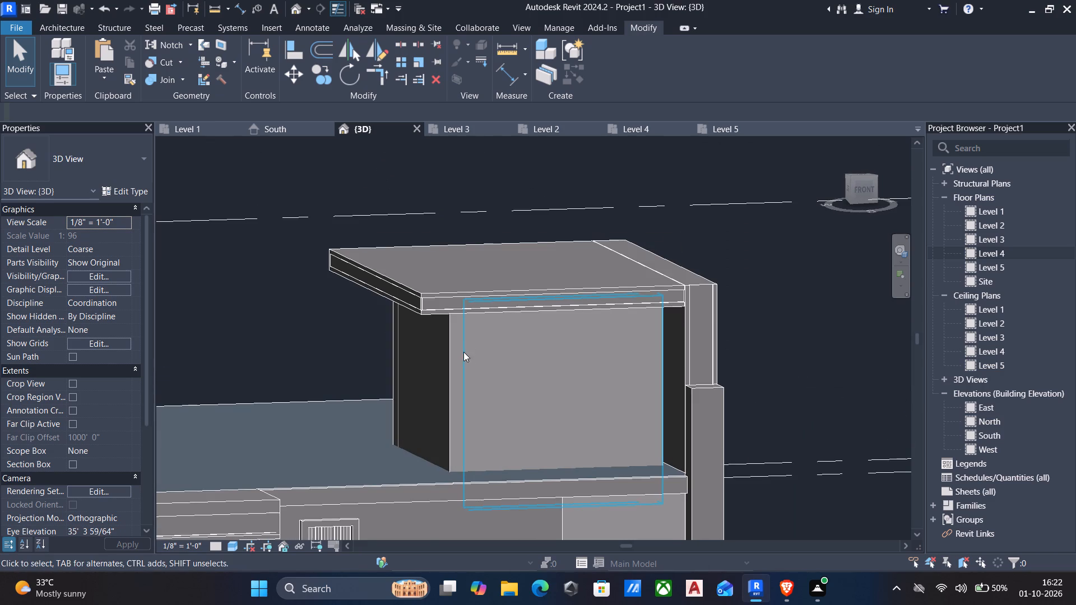
{"action": "scroll", "coordinate": [462, 356], "scroll_direction": "down", "scroll_amount": 2}
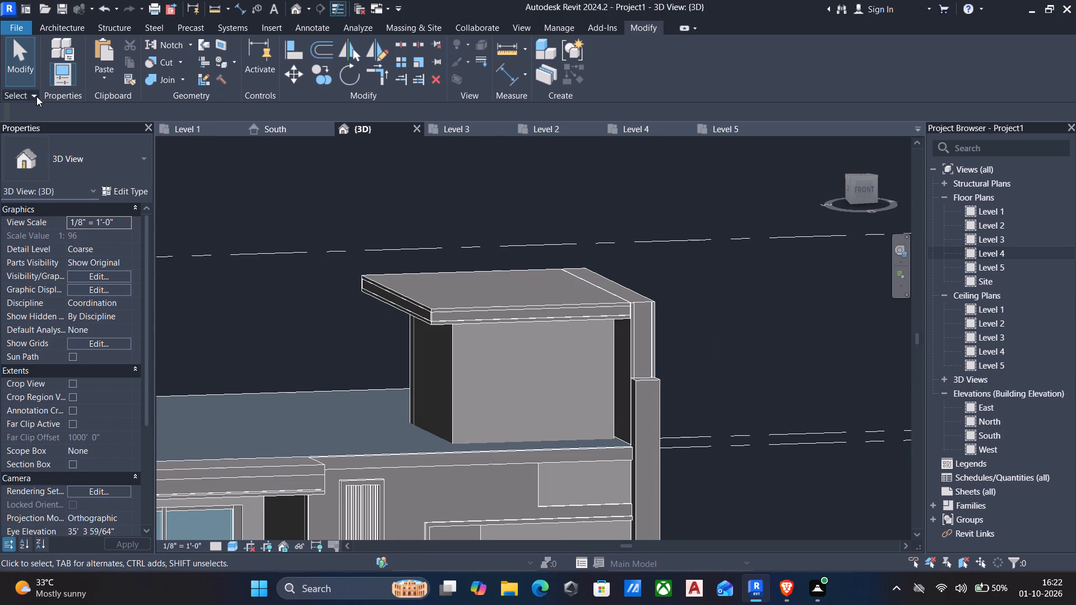
On the Level 4 plan, start a Single-Flush 36" x 84" door and create a new material named door from its Door Material setting.
{"action": "left_click", "coordinate": [651, 124]}
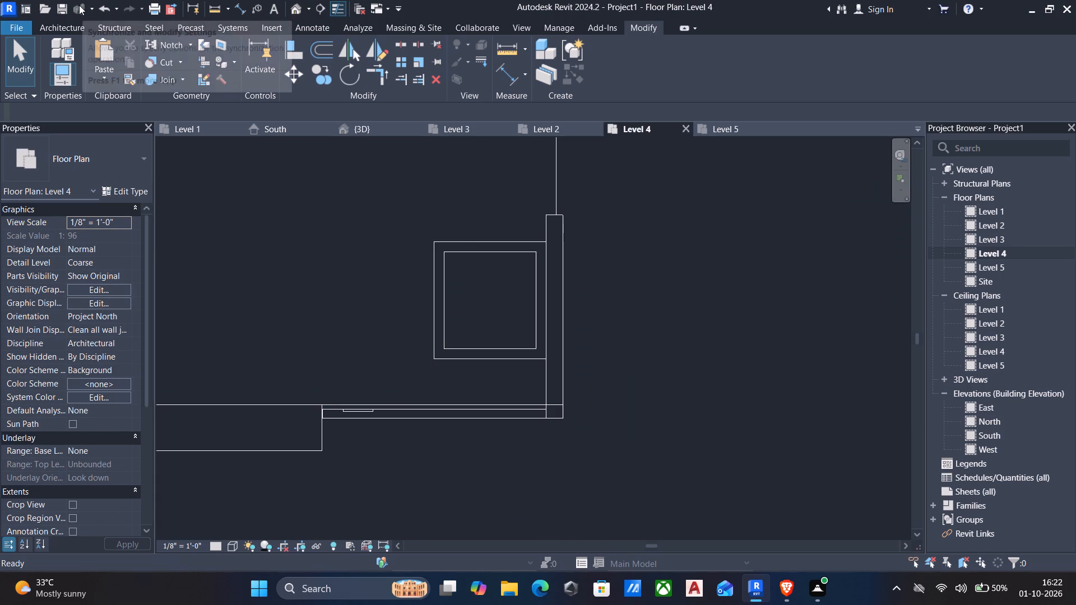
{"action": "type", "text": "dr"}
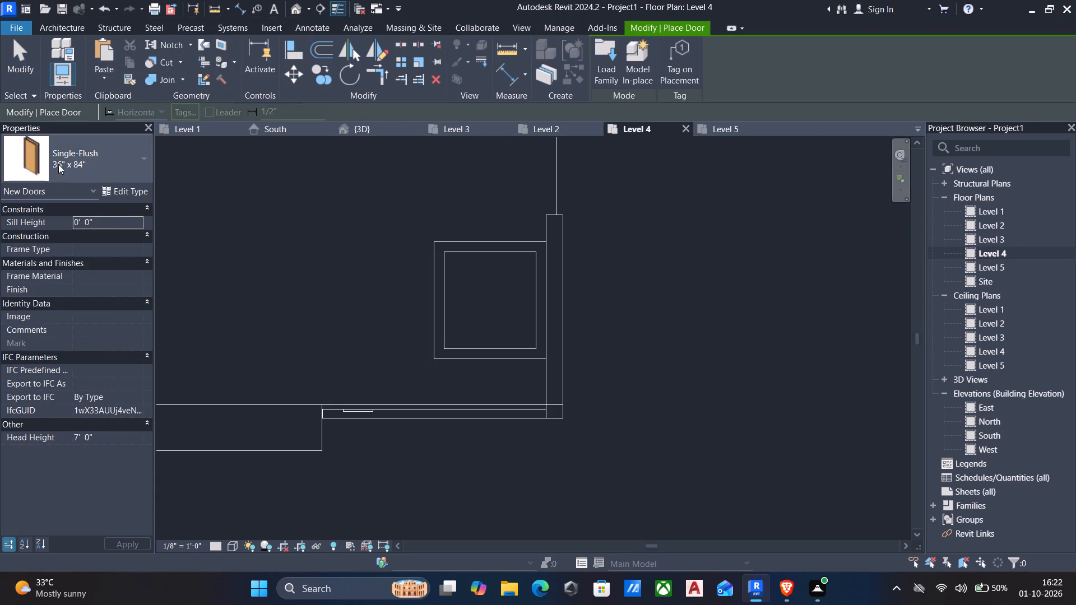
{"action": "left_click", "coordinate": [129, 190]}
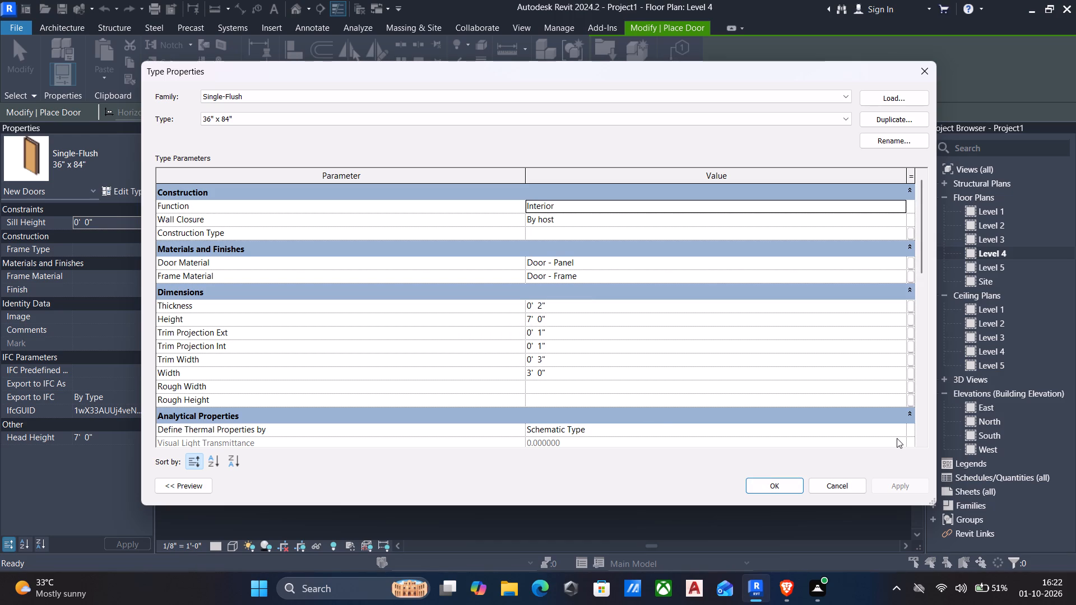
{"action": "left_click", "coordinate": [906, 260]}
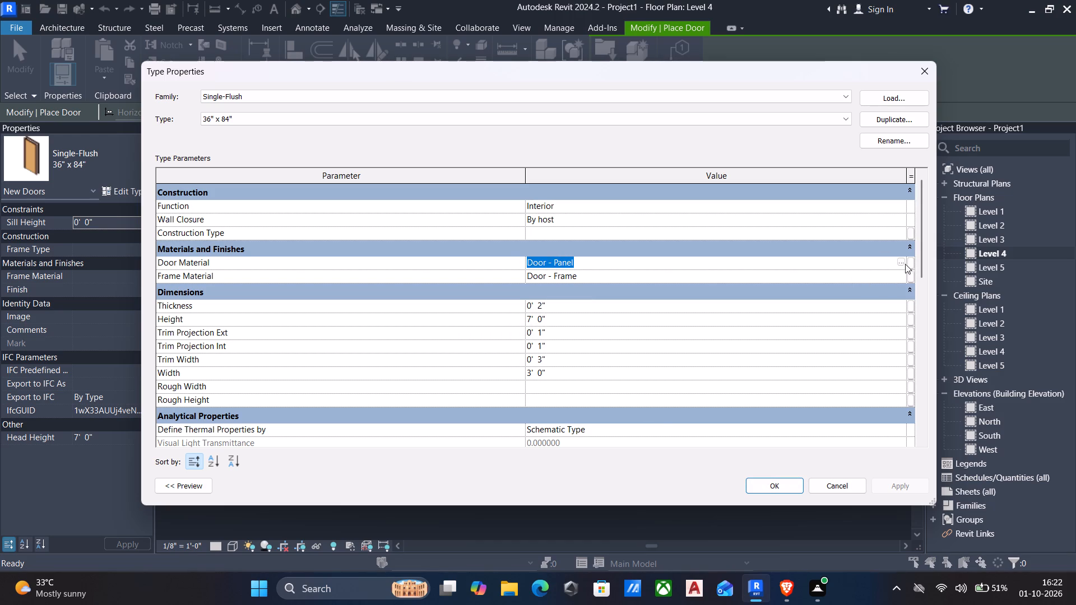
{"action": "left_click", "coordinate": [900, 259]}
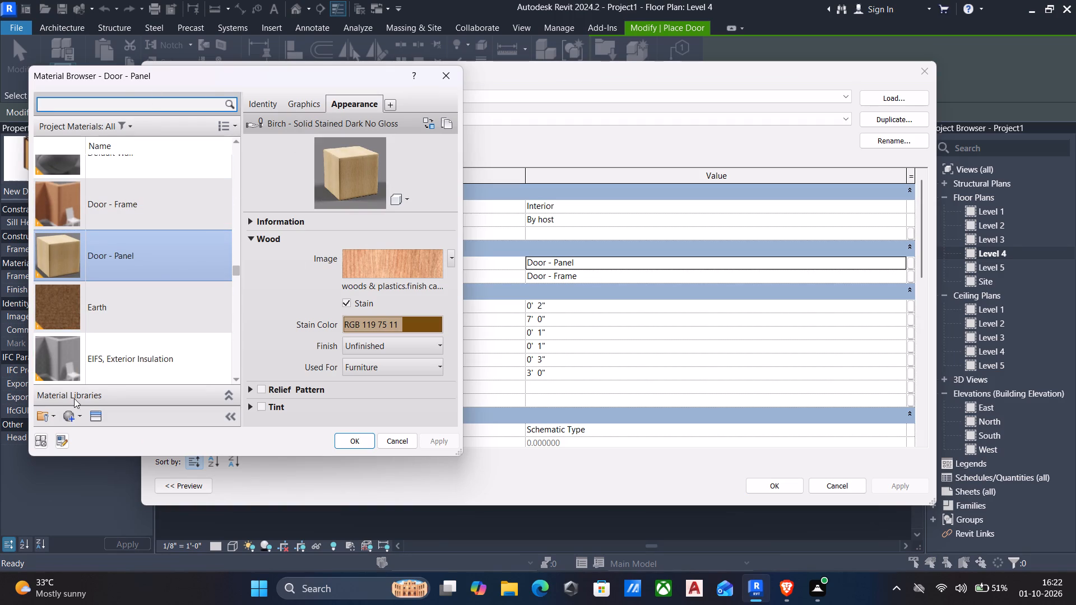
{"action": "left_click", "coordinate": [67, 418]}
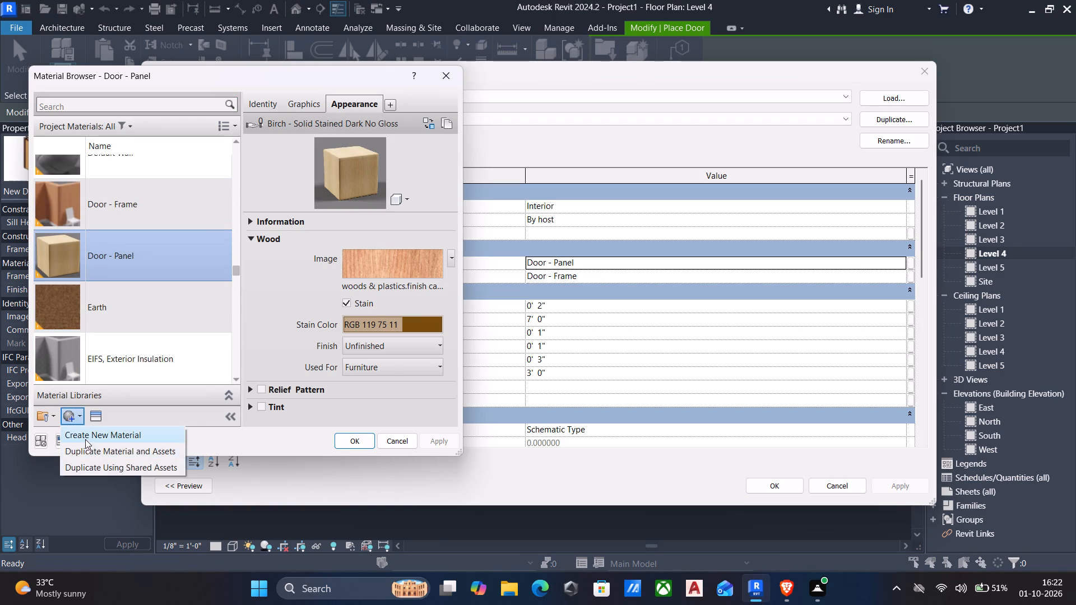
{"action": "left_click", "coordinate": [85, 439]}
{"action": "left_click", "coordinate": [268, 106]}
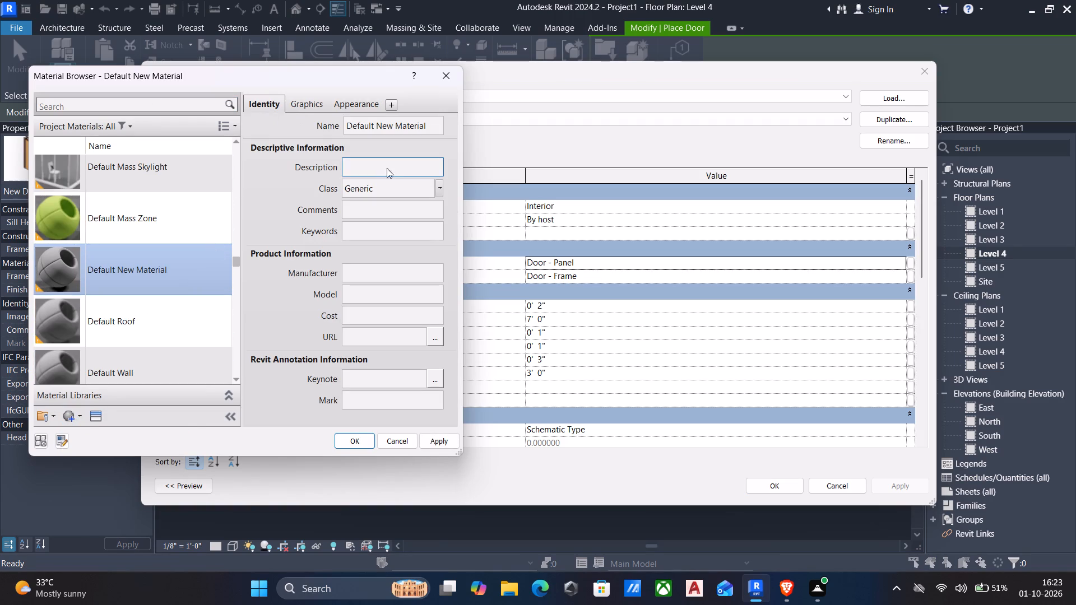
{"action": "left_click", "coordinate": [430, 132]}
{"action": "type", "text": "door"}
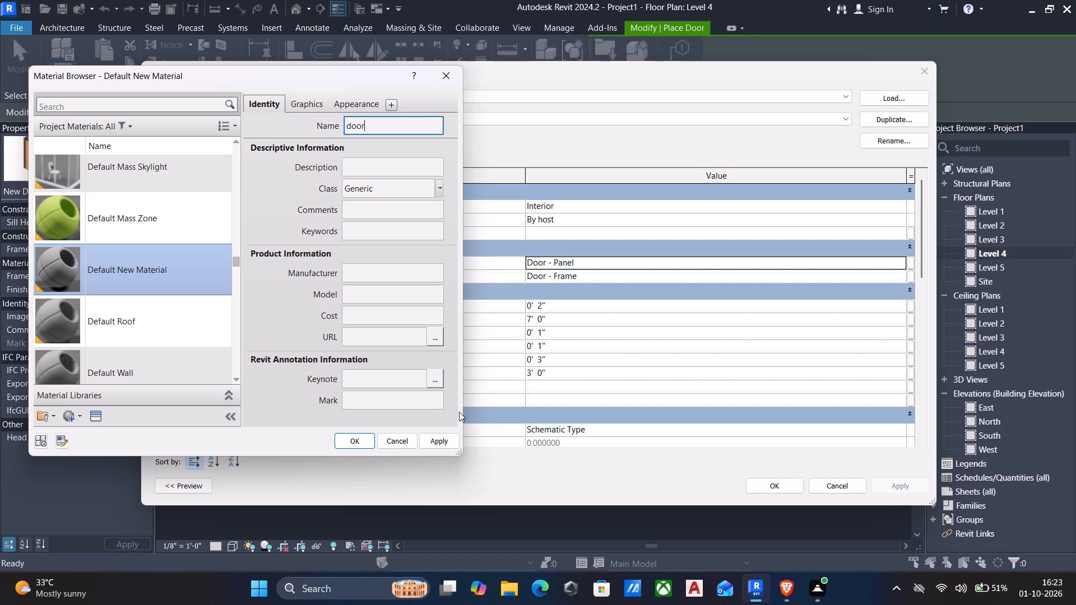
{"action": "left_click", "coordinate": [430, 438]}
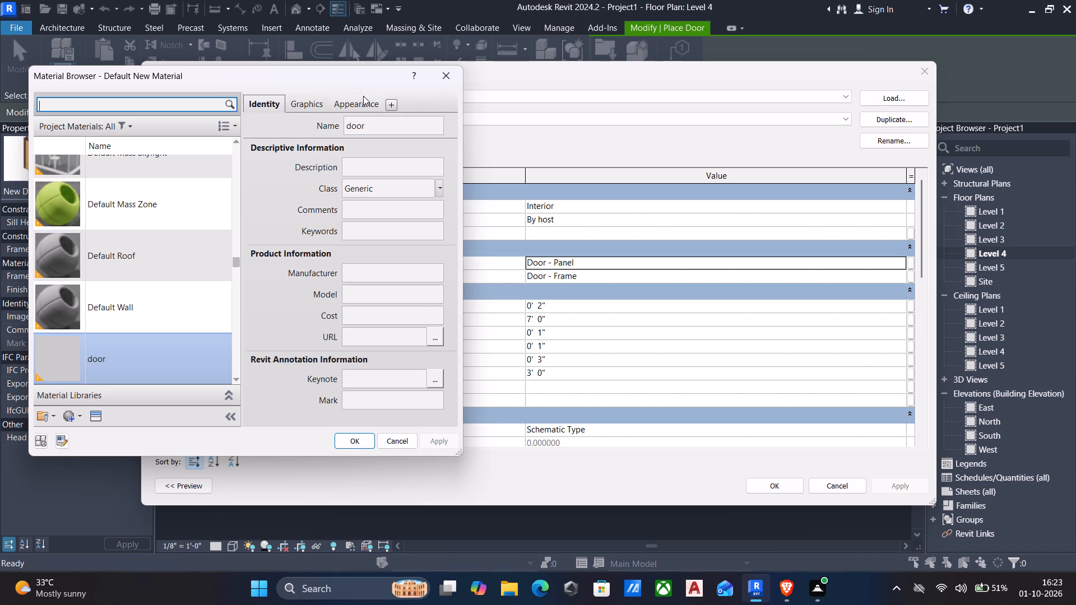
Assign door.jpeg from the AUTOCAD PLANS FUJI folder in Downloads as the door material's appearance image.
{"action": "left_click", "coordinate": [358, 104]}
{"action": "left_click", "coordinate": [427, 292]}
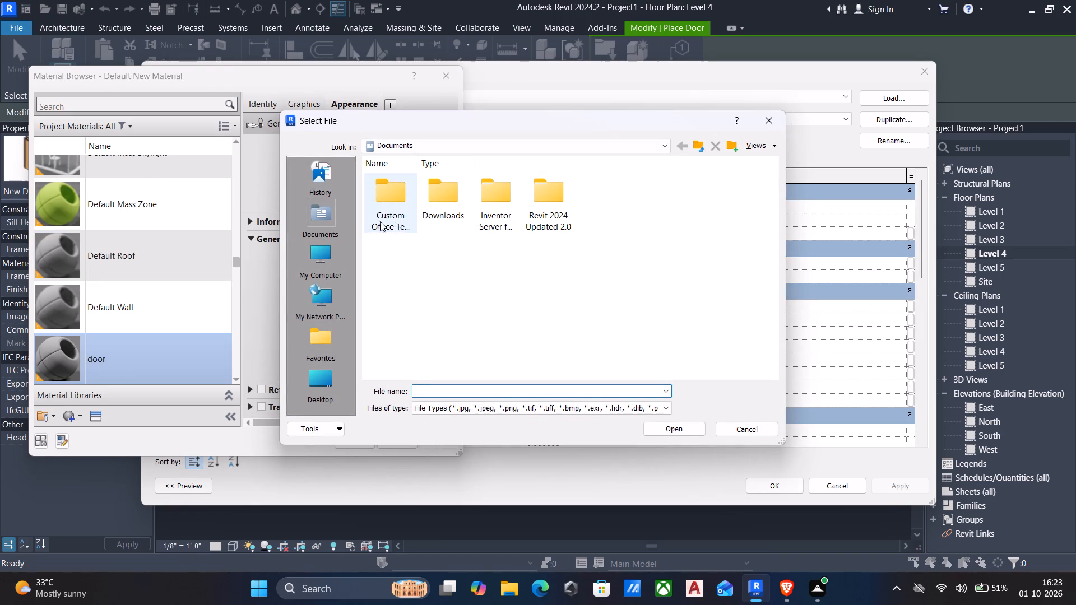
{"action": "left_click", "coordinate": [419, 146]}
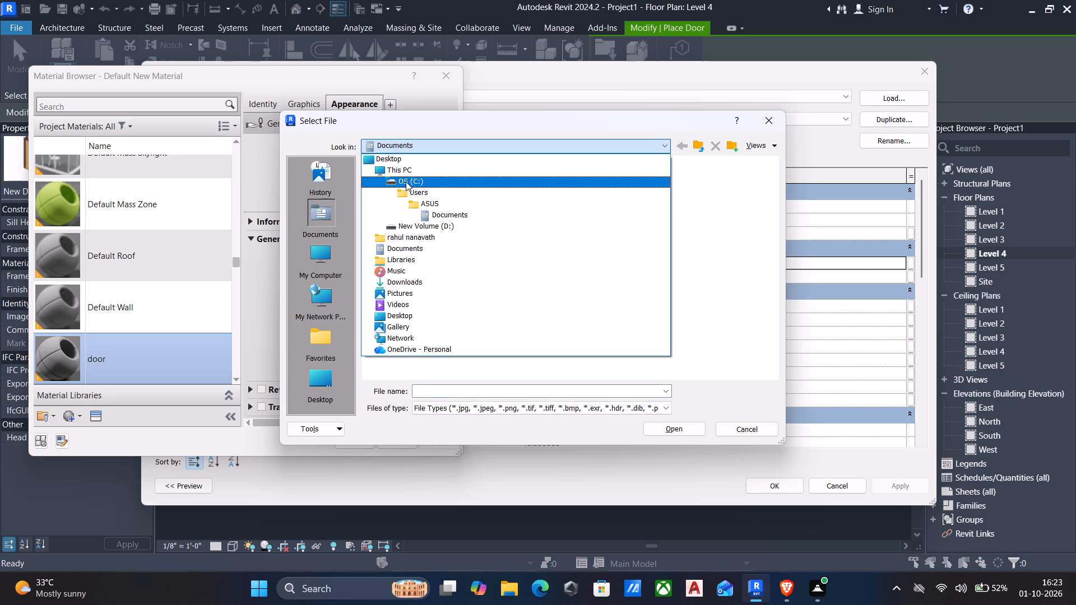
{"action": "left_click", "coordinate": [406, 182]}
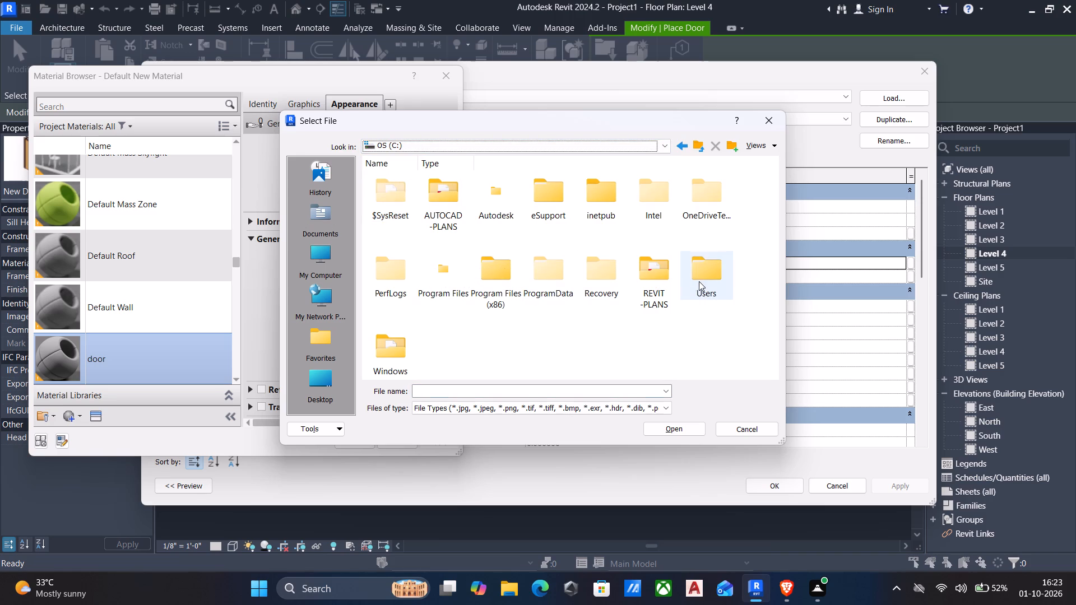
{"action": "double_click", "coordinate": [702, 281]}
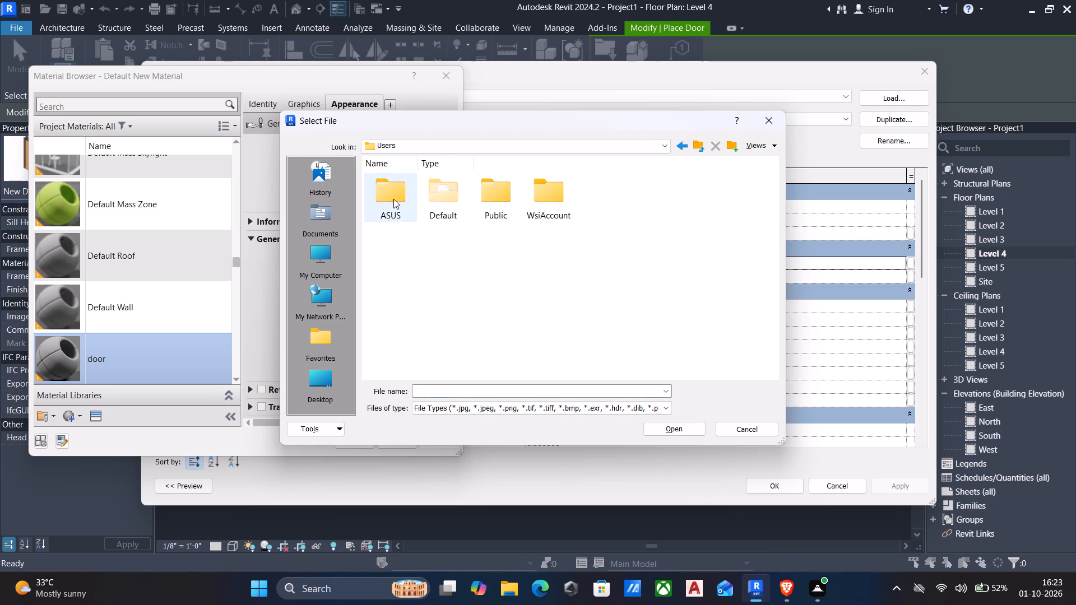
{"action": "left_click", "coordinate": [393, 199]}
{"action": "left_click_drag", "start_coordinate": [393, 209], "coordinate": [393, 219]}
{"action": "double_click", "coordinate": [392, 203]}
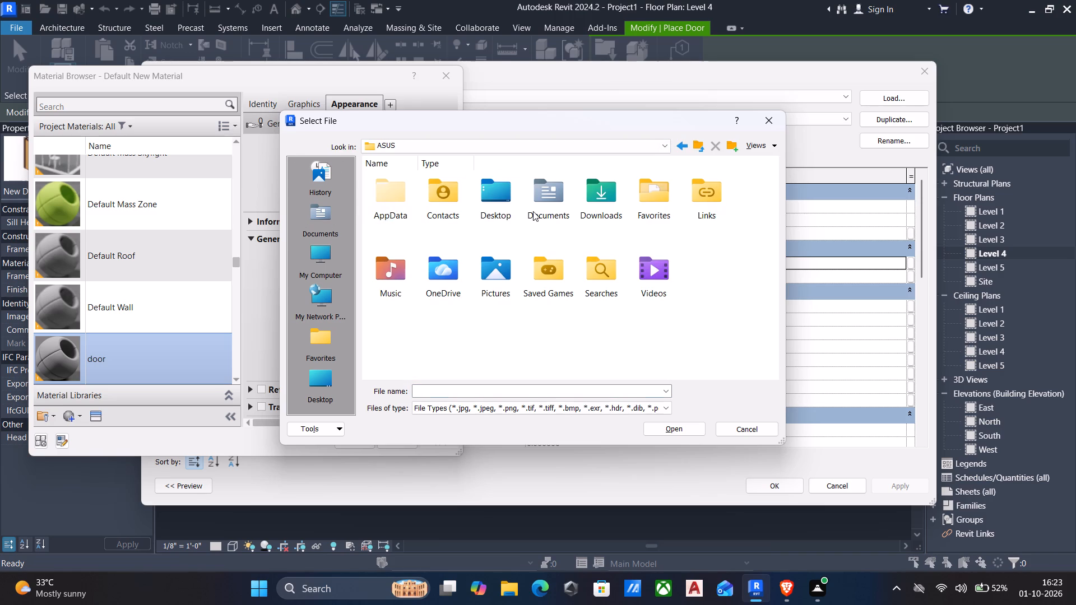
{"action": "double_click", "coordinate": [588, 201]}
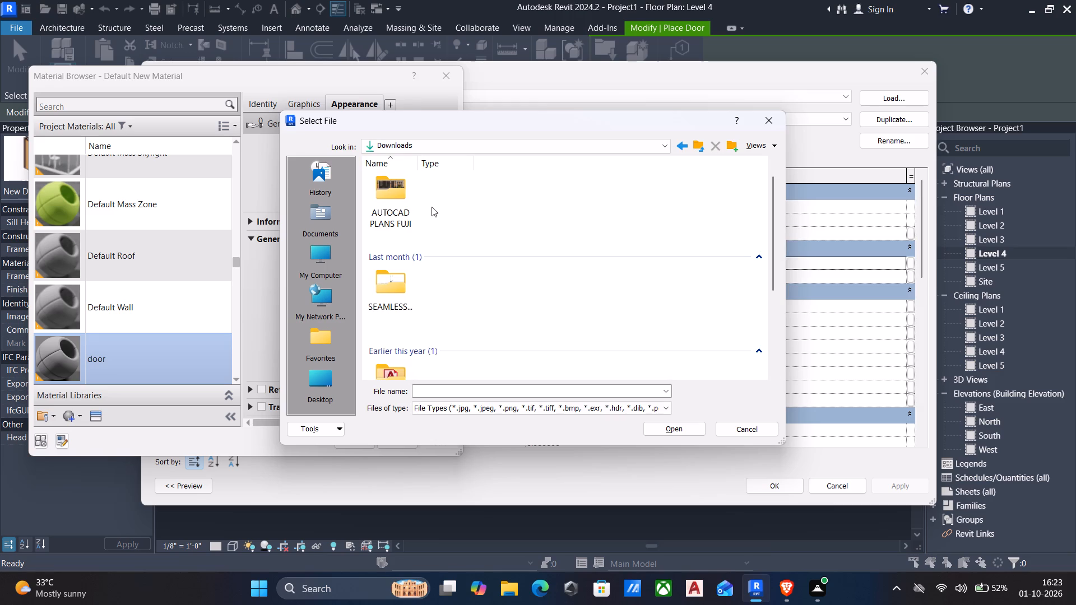
{"action": "double_click", "coordinate": [396, 203]}
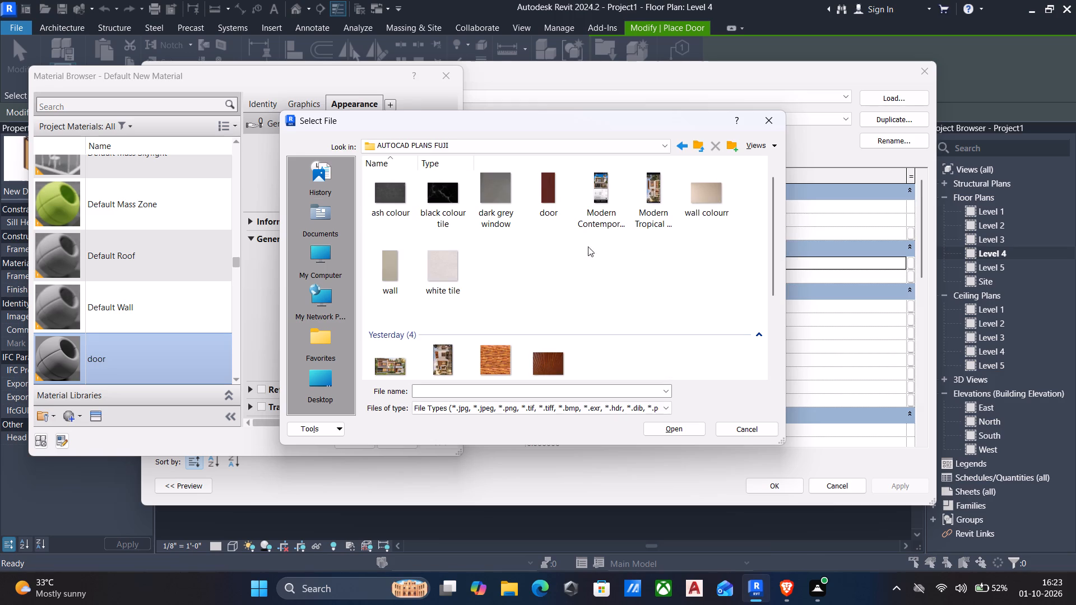
{"action": "scroll", "coordinate": [482, 285], "scroll_direction": "down", "scroll_amount": 2}
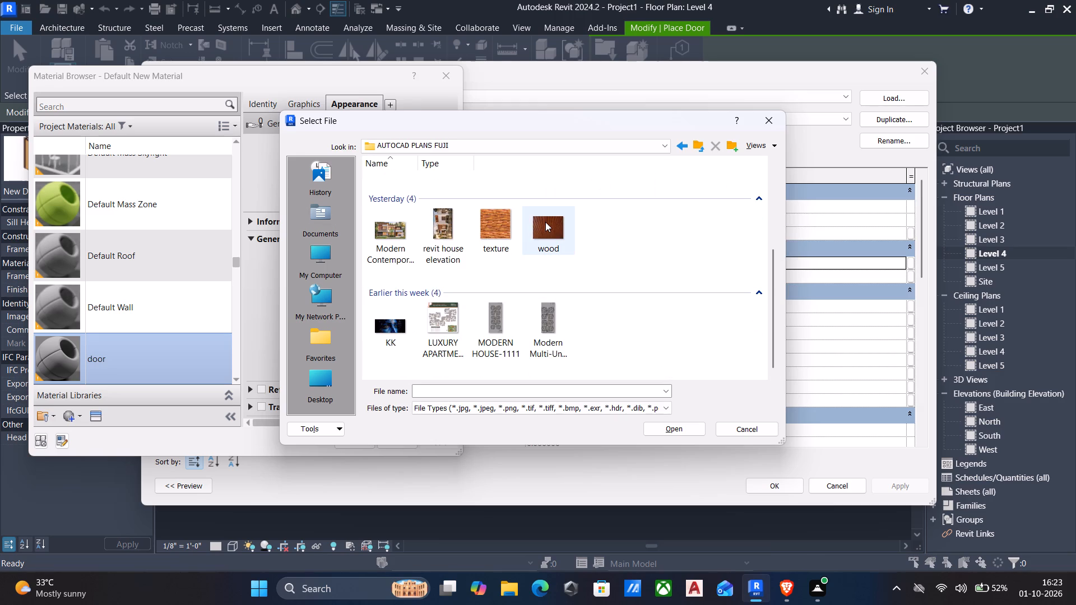
{"action": "scroll", "coordinate": [545, 221], "scroll_direction": "up", "scroll_amount": 4}
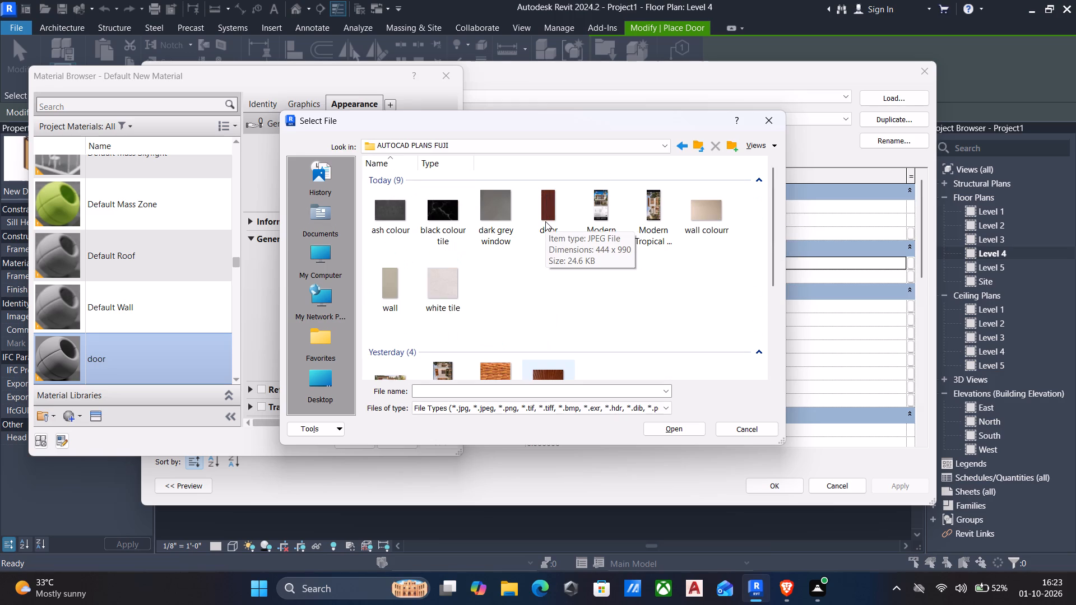
{"action": "left_click", "coordinate": [550, 206]}
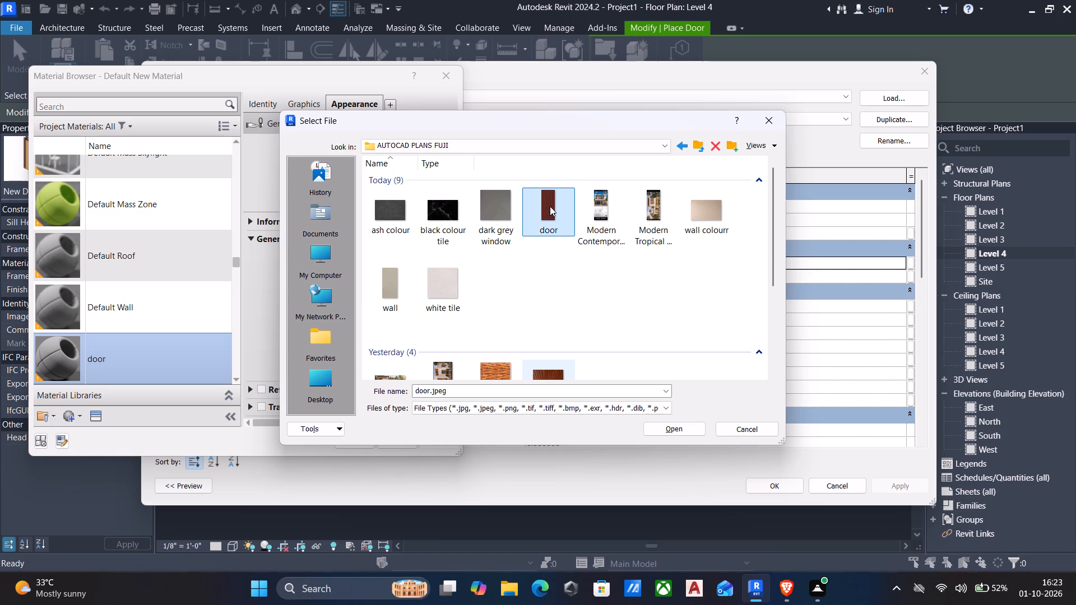
{"action": "left_click", "coordinate": [667, 428]}
{"action": "left_click", "coordinate": [436, 435]}
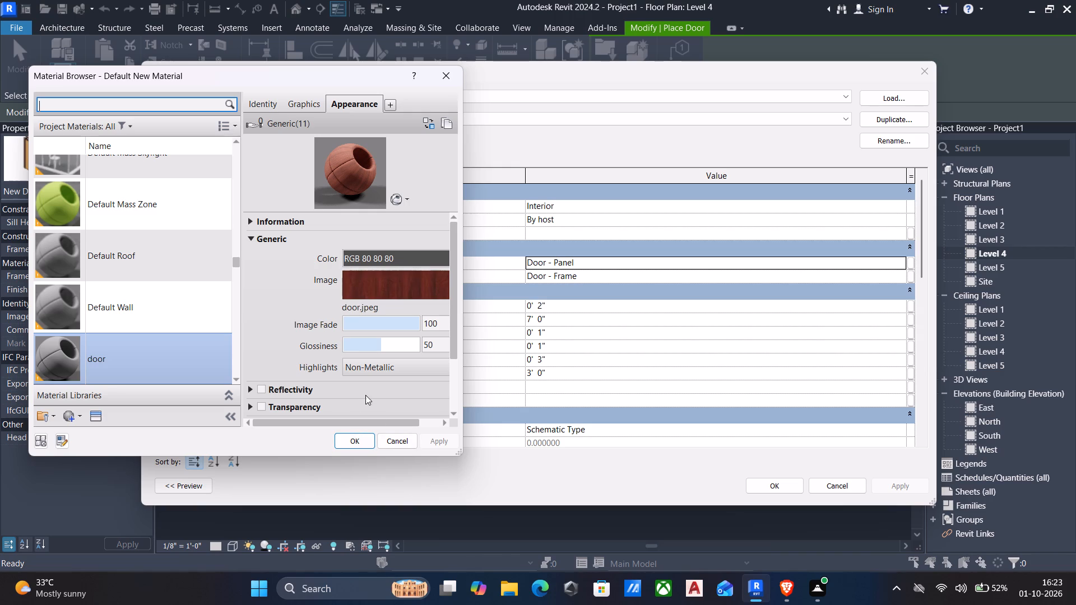
Use the door material as the Door Material of the Single-Flush 36" x 84" type and accept the type properties.
{"action": "left_click", "coordinate": [363, 443]}
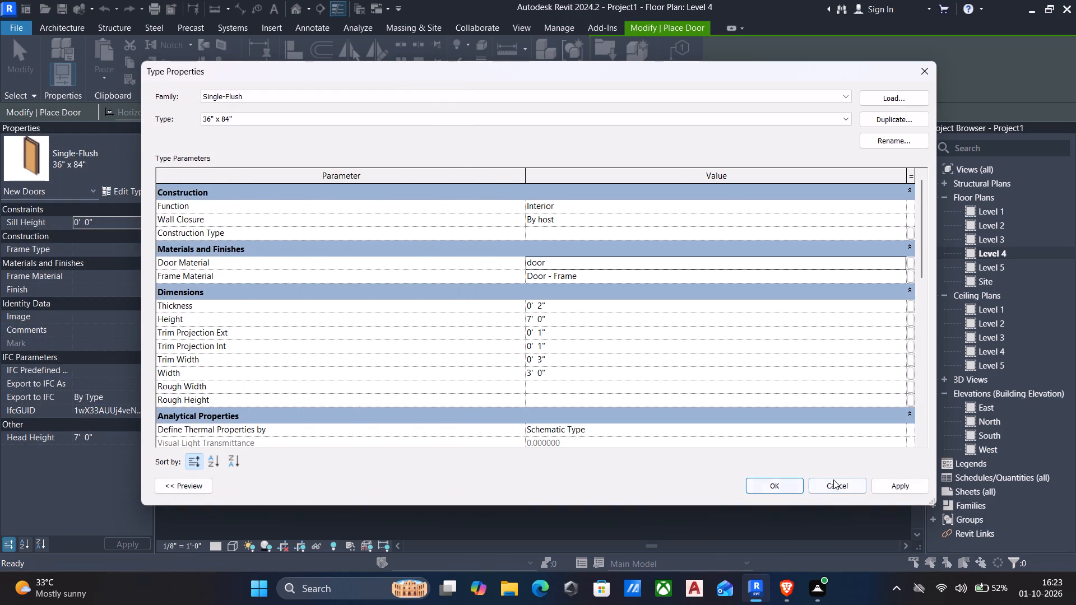
{"action": "left_click", "coordinate": [889, 486]}
{"action": "left_click", "coordinate": [782, 484]}
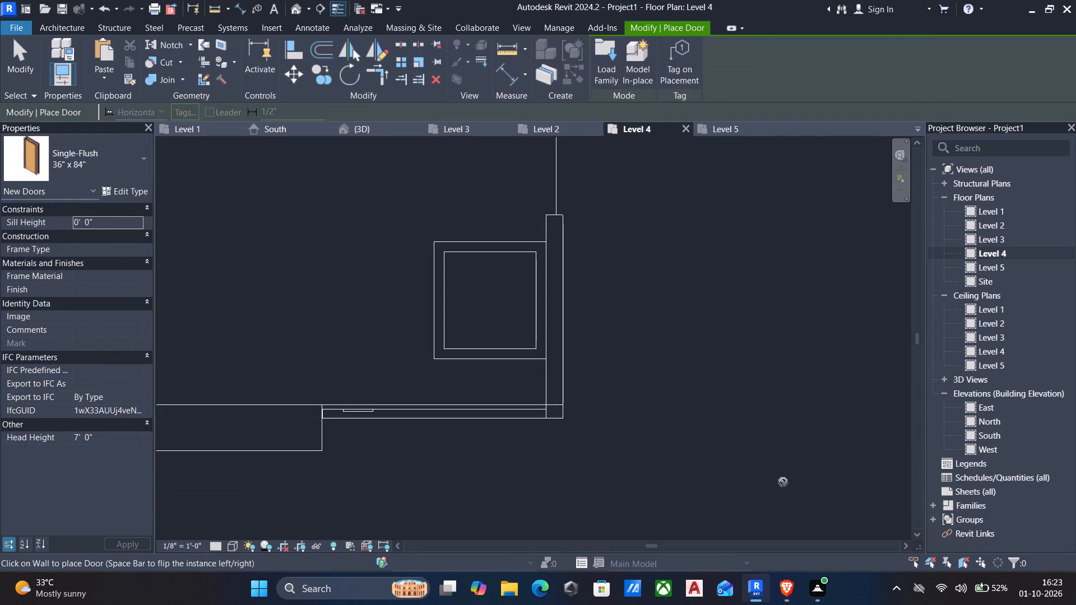
Place the Single-Flush door in the roof enclosure's front wall, 4' 7 1/2" and 3' 0" from its two side walls.
{"action": "scroll", "coordinate": [623, 369], "scroll_direction": "down", "scroll_amount": 3}
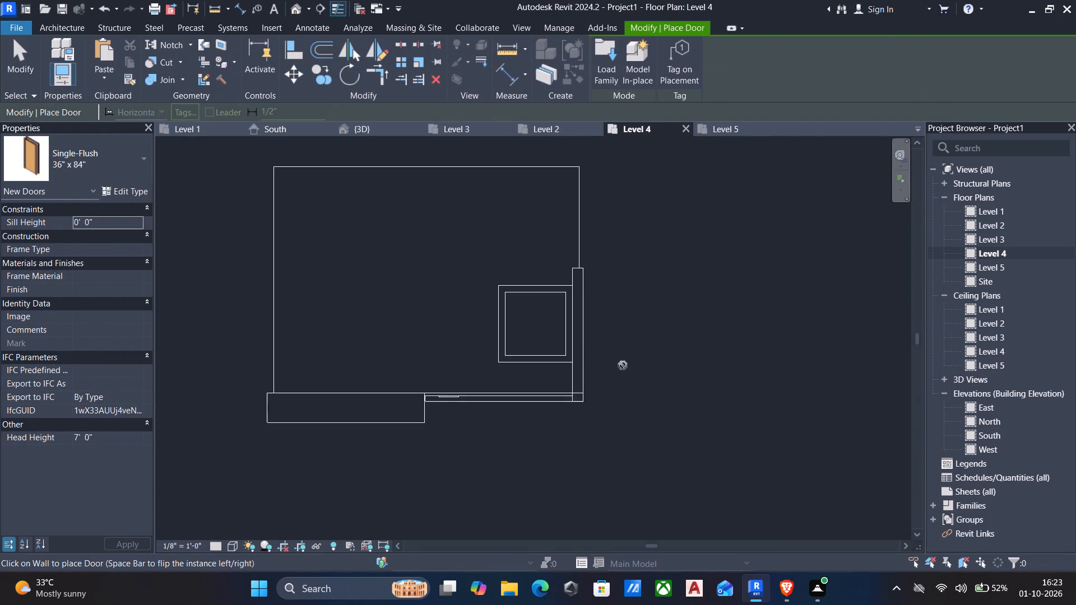
{"action": "middle_click_drag", "start_coordinate": [622, 356], "coordinate": [690, 380]}
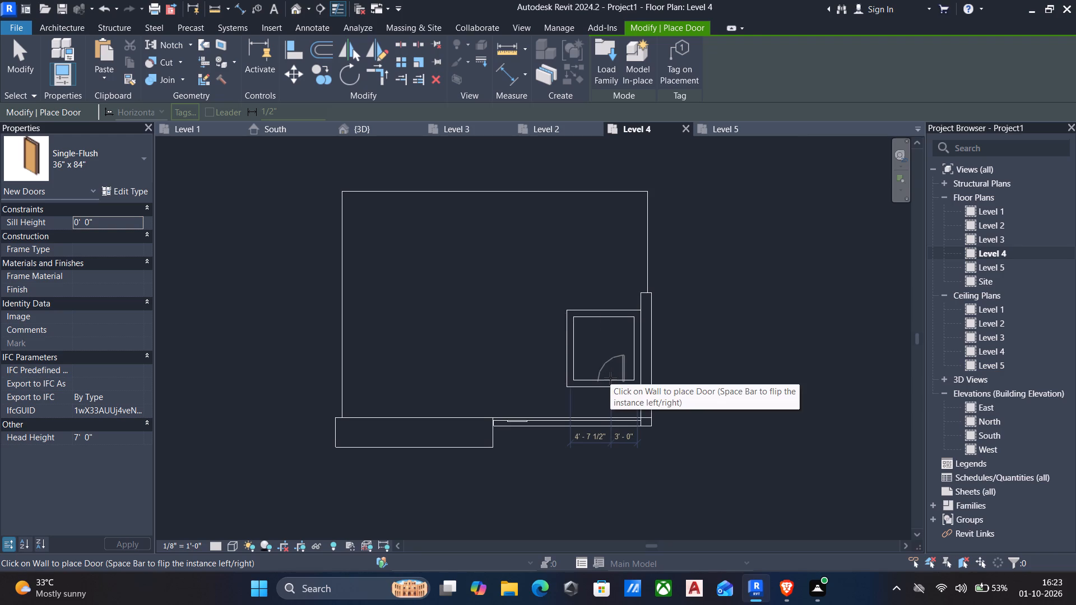
{"action": "left_click", "coordinate": [610, 378]}
{"action": "key", "text": "Escape"}
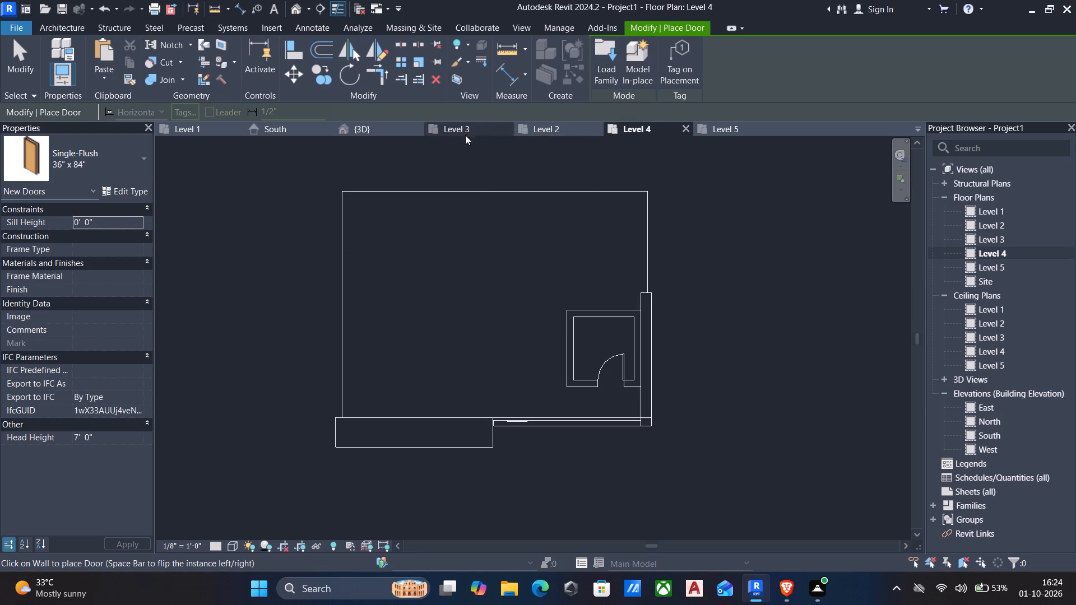
In the 3D view, end door placement and examine the roof enclosure's door from several angles.
{"action": "left_click", "coordinate": [387, 127]}
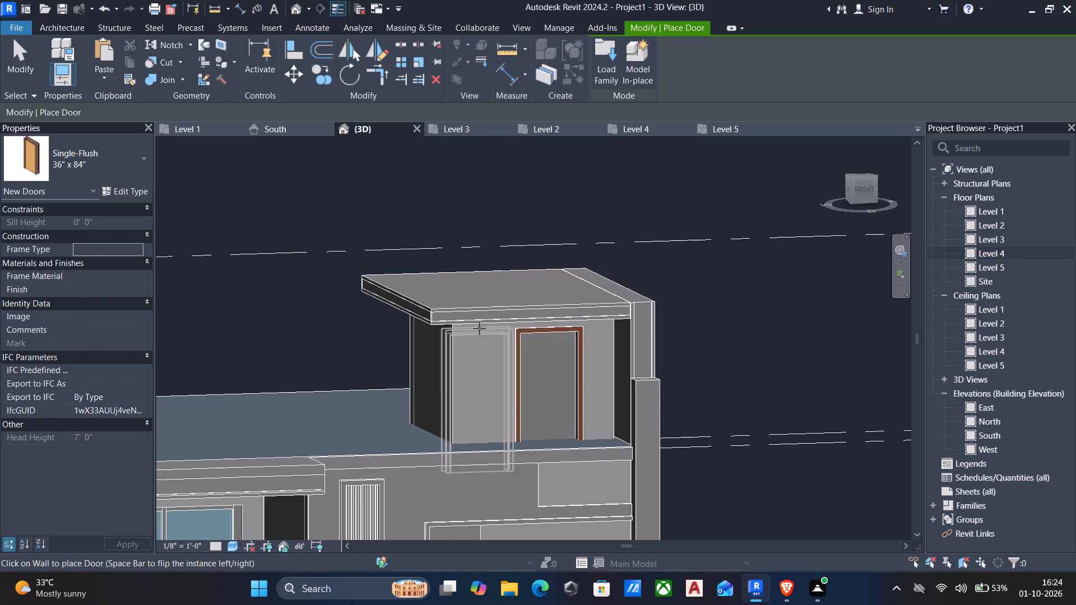
{"action": "scroll", "coordinate": [507, 350], "scroll_direction": "up", "scroll_amount": 5}
{"action": "key", "text": "Escape"}
{"action": "scroll", "coordinate": [526, 361], "scroll_direction": "down", "scroll_amount": 2}
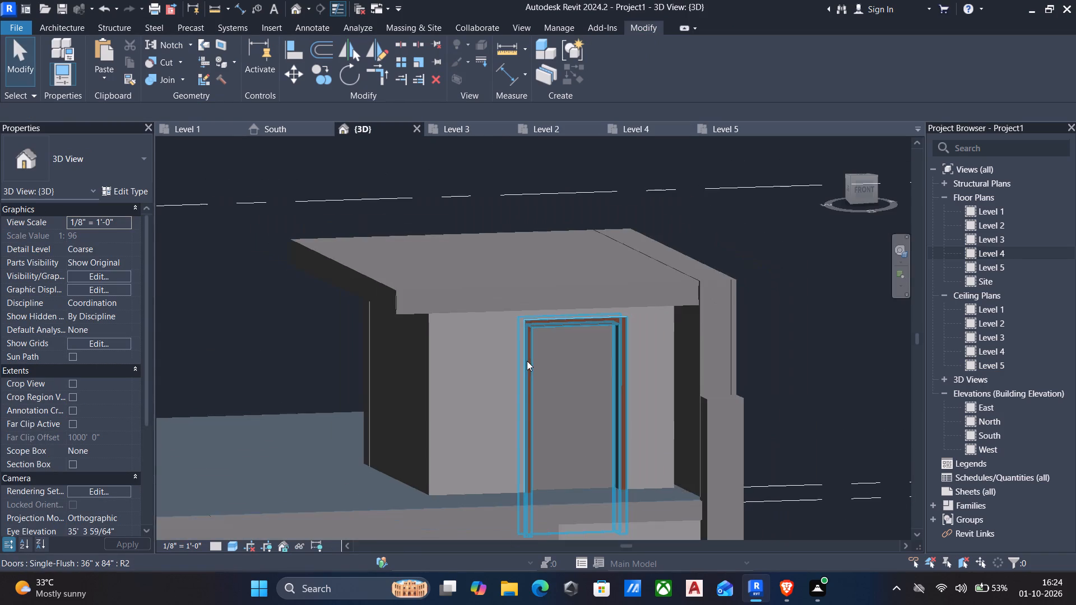
{"action": "middle_click_drag", "start_coordinate": [527, 360], "coordinate": [489, 384], "text": "shift"}
{"action": "scroll", "coordinate": [475, 394], "scroll_direction": "down", "scroll_amount": 3, "text": "shift"}
{"action": "middle_click_drag", "start_coordinate": [536, 395], "coordinate": [479, 409], "text": "shift"}
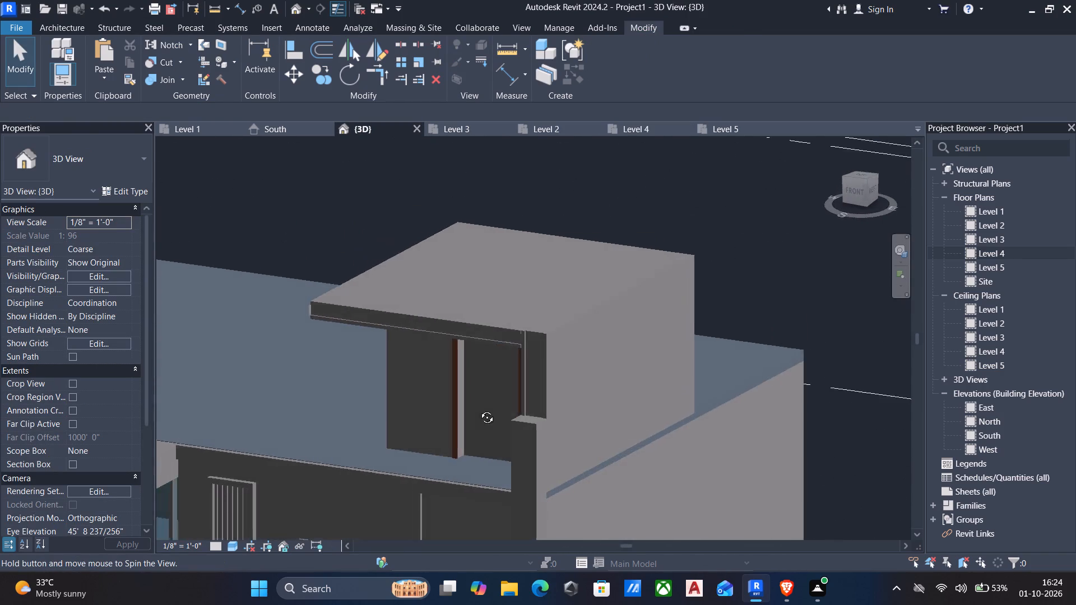
{"action": "middle_click_drag", "start_coordinate": [479, 409], "coordinate": [600, 369], "text": "shift"}
{"action": "scroll", "coordinate": [587, 387], "scroll_direction": "up", "scroll_amount": 3}
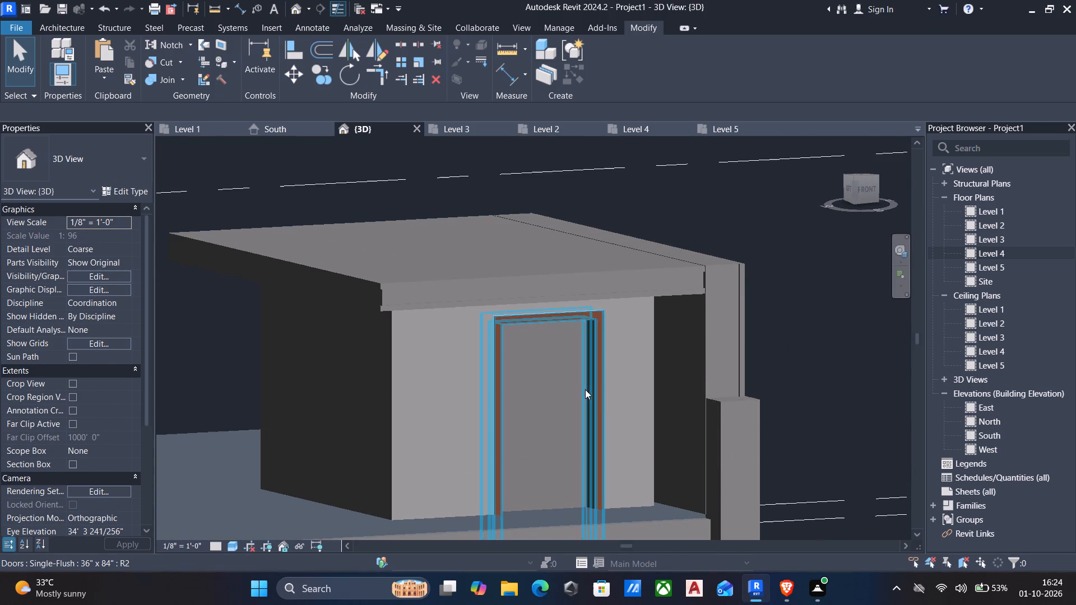
Set the Frame Material of the roof enclosure's Single-Flush door type to the door material.
{"action": "left_click", "coordinate": [546, 322]}
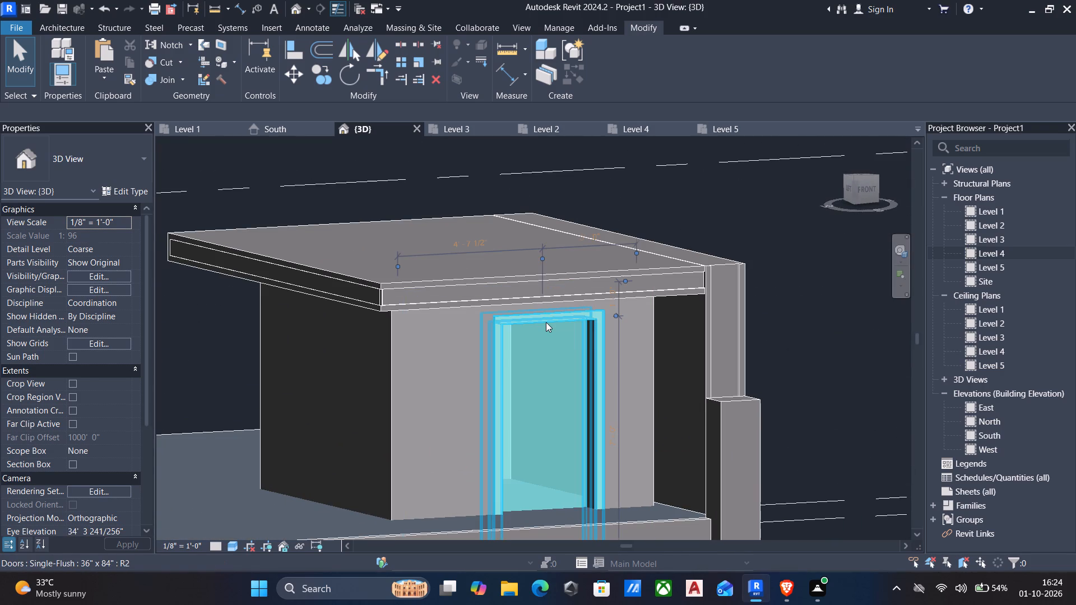
{"action": "left_click", "coordinate": [134, 197]}
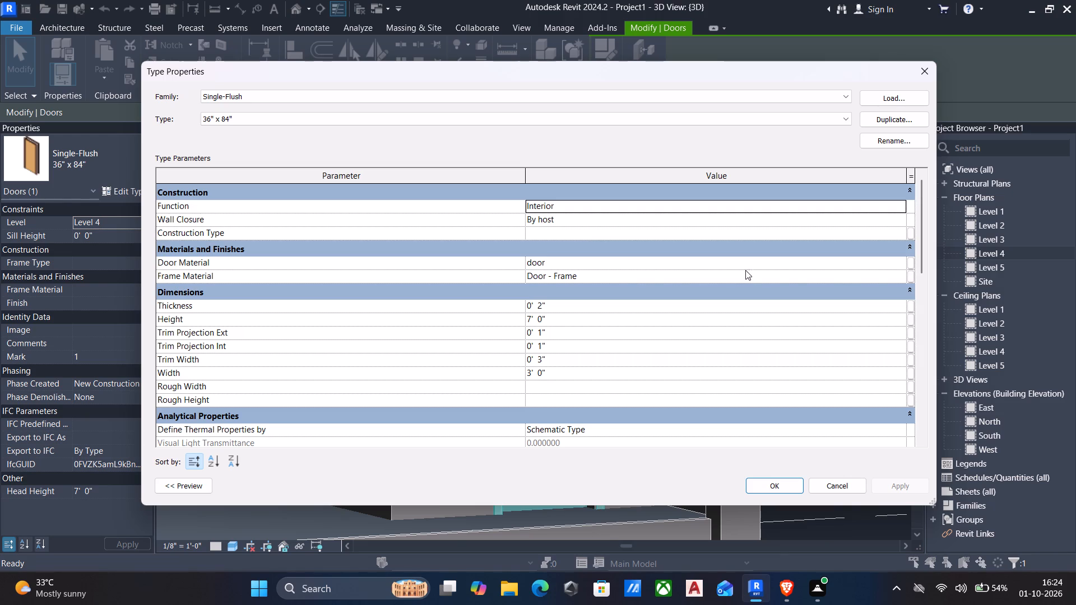
{"action": "left_click", "coordinate": [900, 279]}
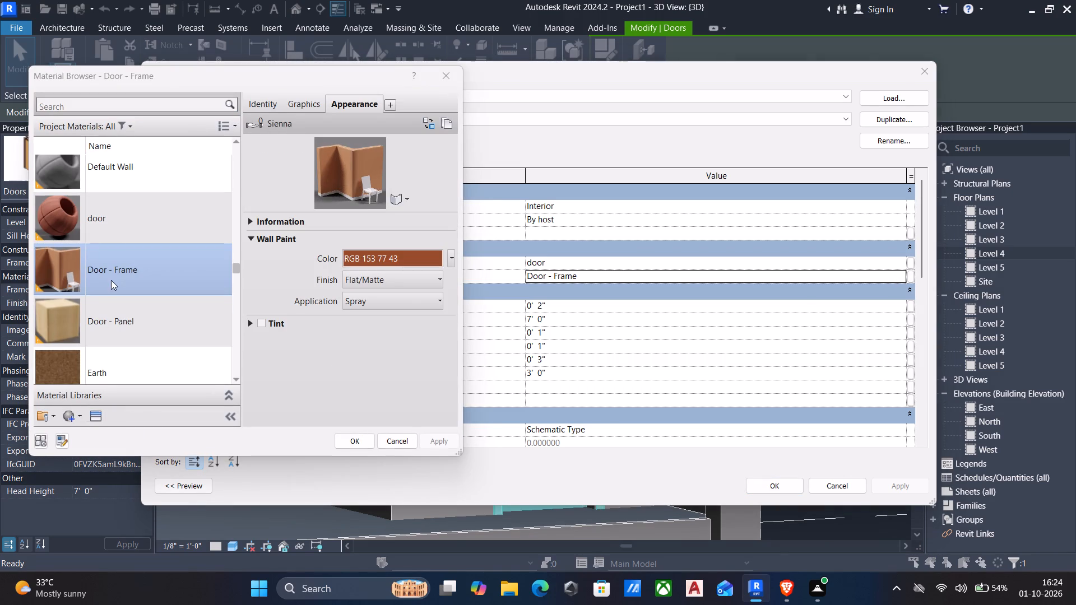
{"action": "left_click", "coordinate": [96, 103]}
{"action": "type", "text": "door"}
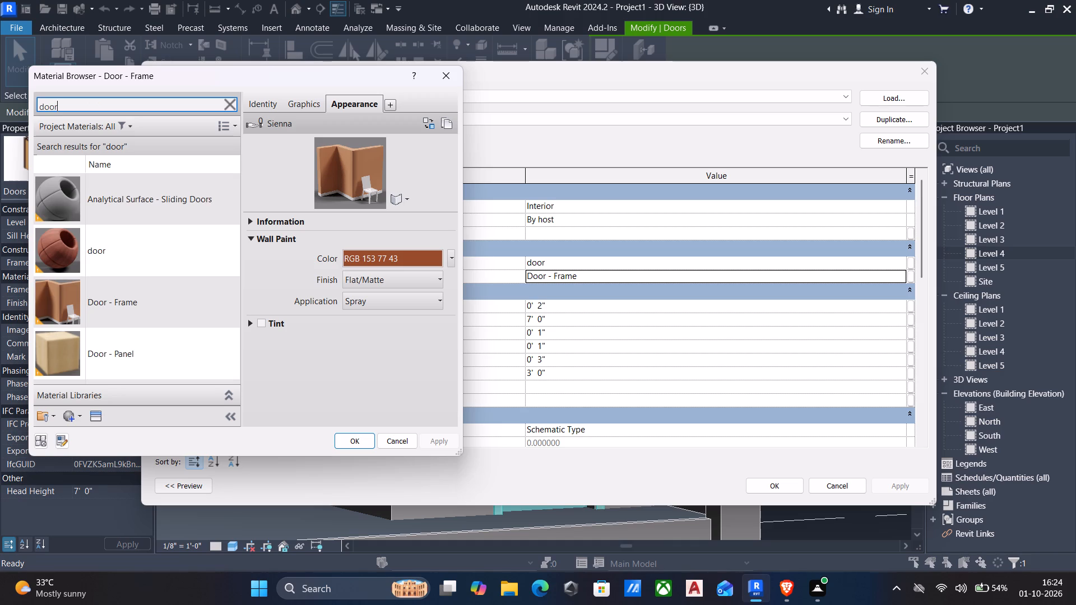
{"action": "left_click", "coordinate": [107, 261]}
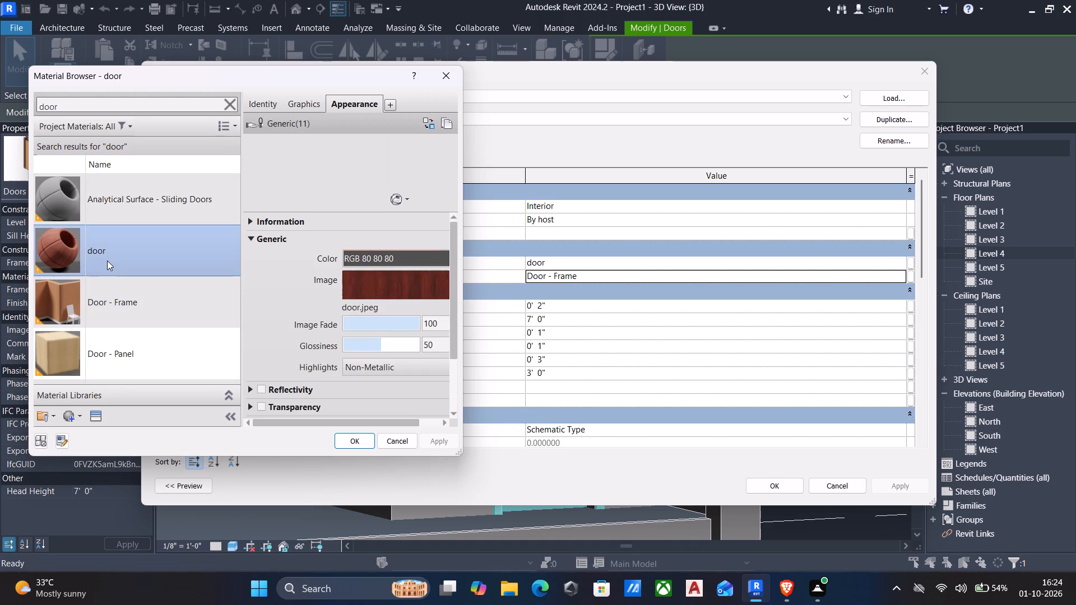
{"action": "left_click", "coordinate": [362, 439]}
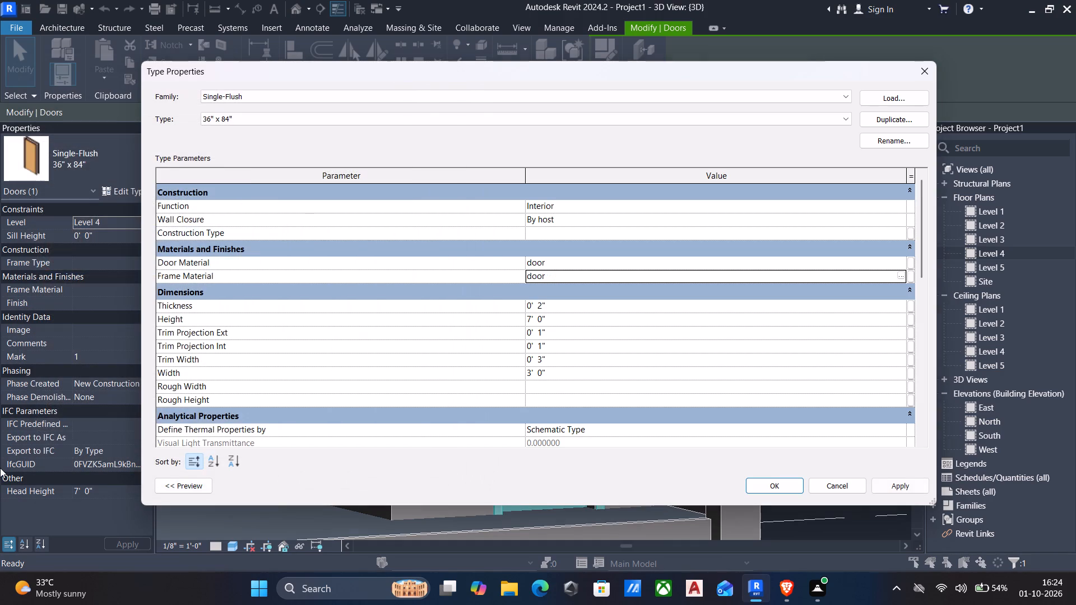
{"action": "left_click", "coordinate": [899, 482]}
{"action": "left_click", "coordinate": [764, 487]}
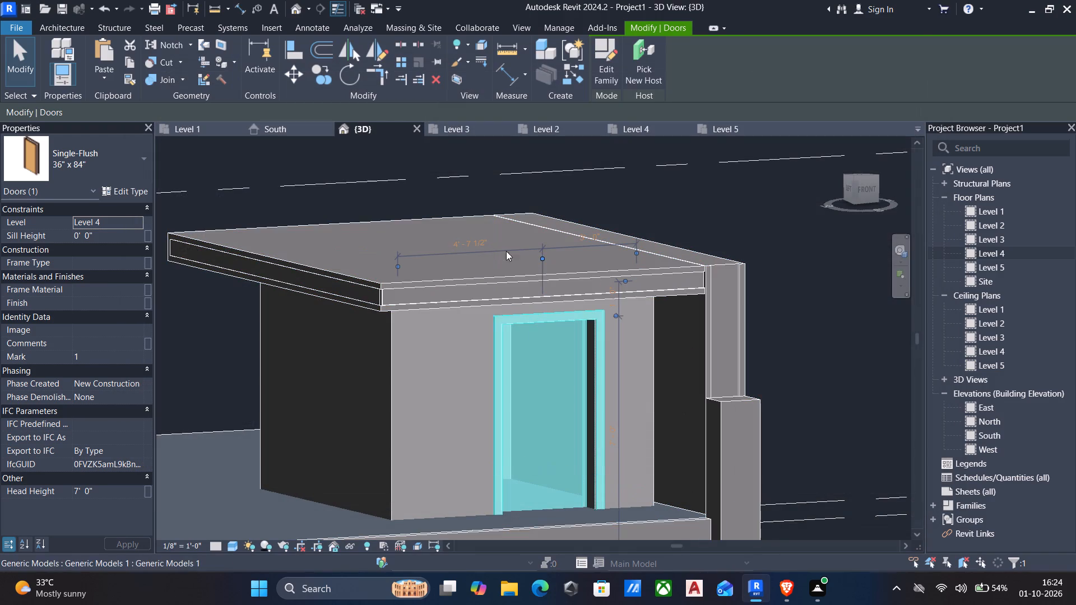
Show the 3D view in the Realistic visual style and check the texture on the roof enclosure's door.
{"action": "key", "text": "Escape"}
{"action": "scroll", "coordinate": [712, 352], "scroll_direction": "down", "scroll_amount": 3}
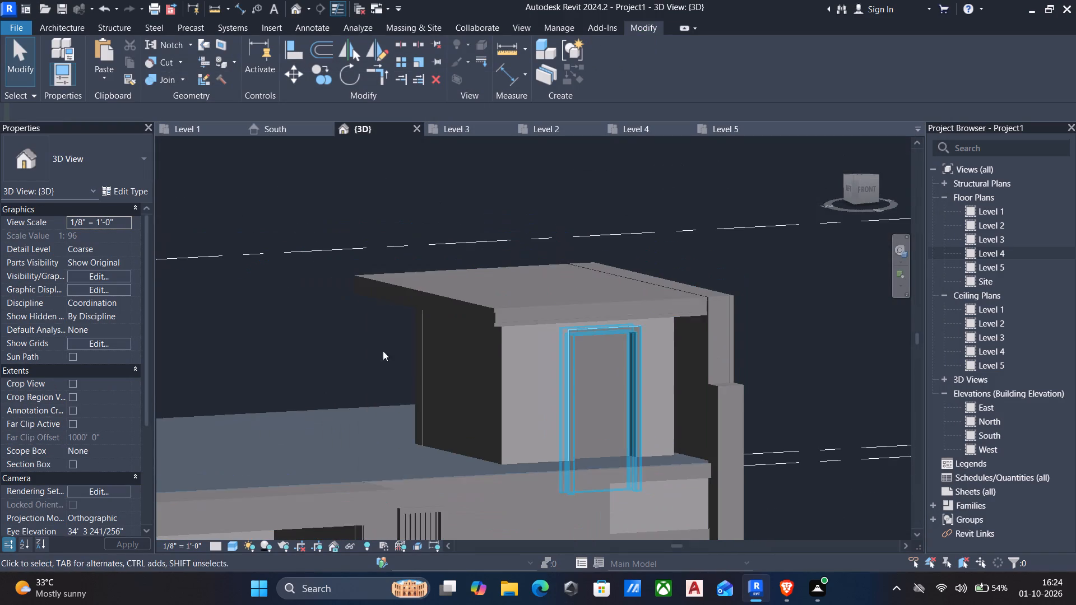
{"action": "left_click", "coordinate": [234, 552]}
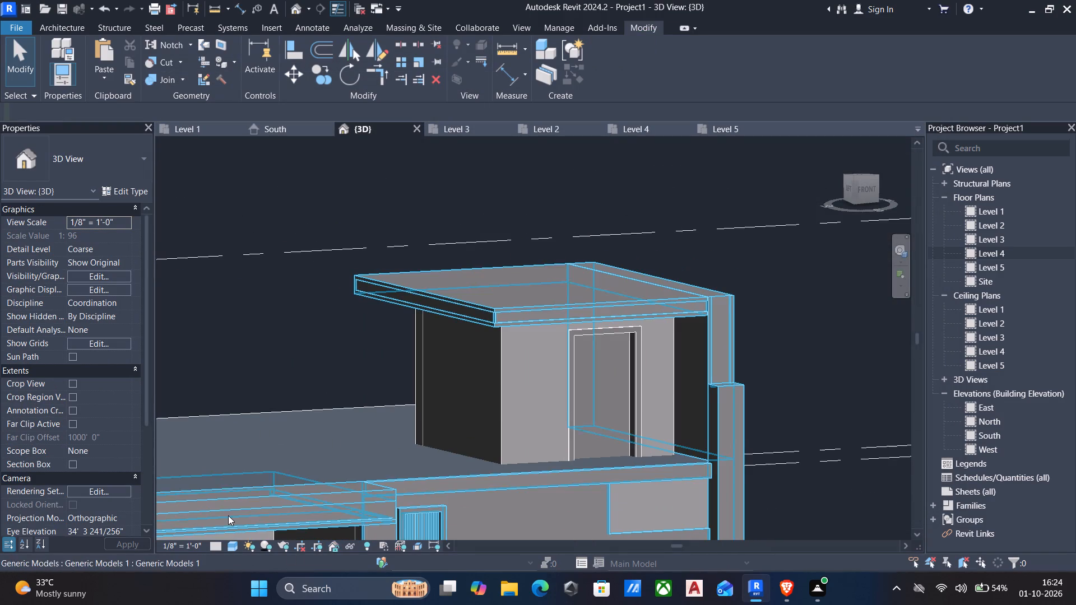
{"action": "left_click", "coordinate": [226, 541]}
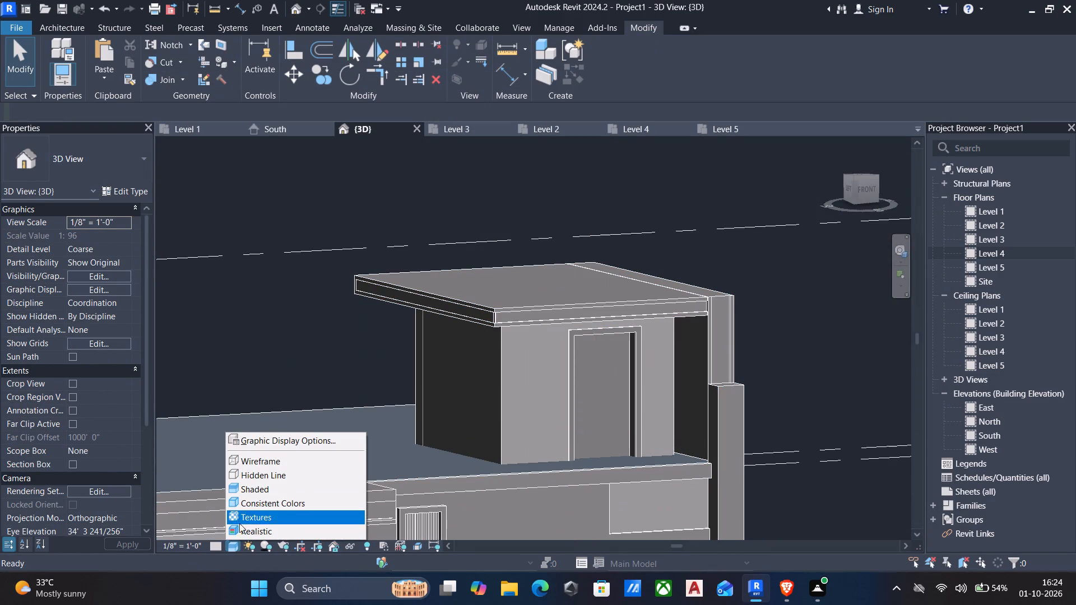
{"action": "left_click", "coordinate": [239, 528]}
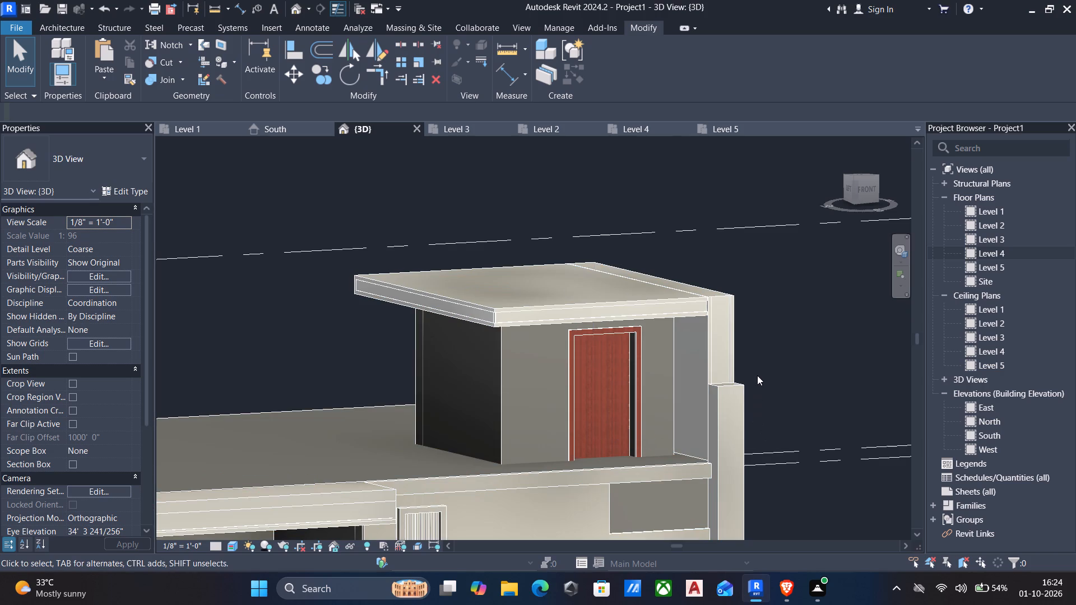
{"action": "scroll", "coordinate": [757, 375], "scroll_direction": "down", "scroll_amount": 1}
{"action": "middle_click_drag", "start_coordinate": [742, 375], "coordinate": [702, 371], "text": "shift"}
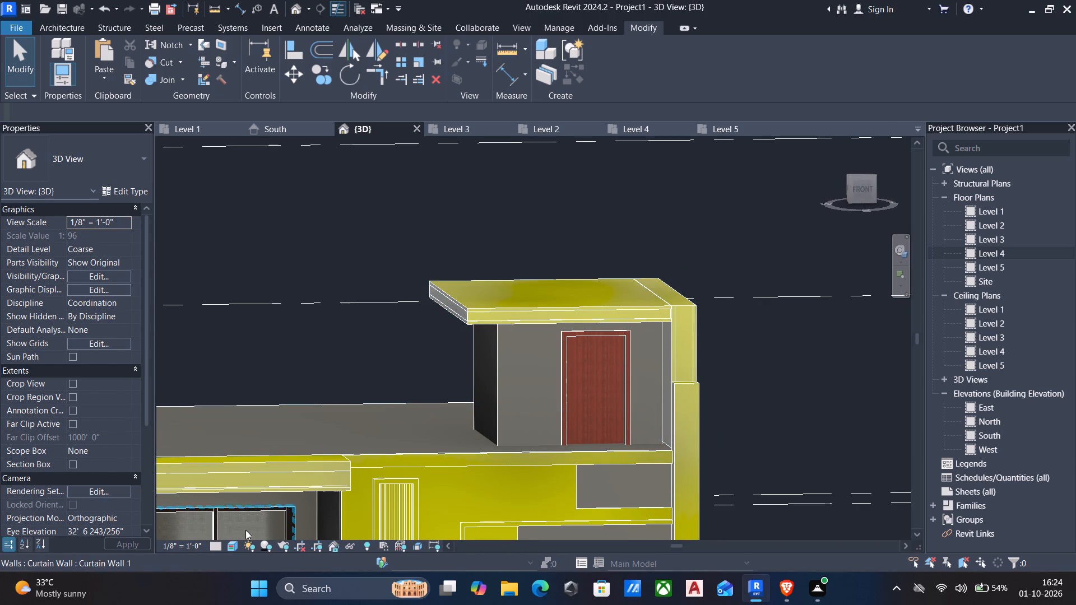
Set the 3D view's visual style to Shaded and bring the whole front facade into view.
{"action": "left_click", "coordinate": [230, 541]}
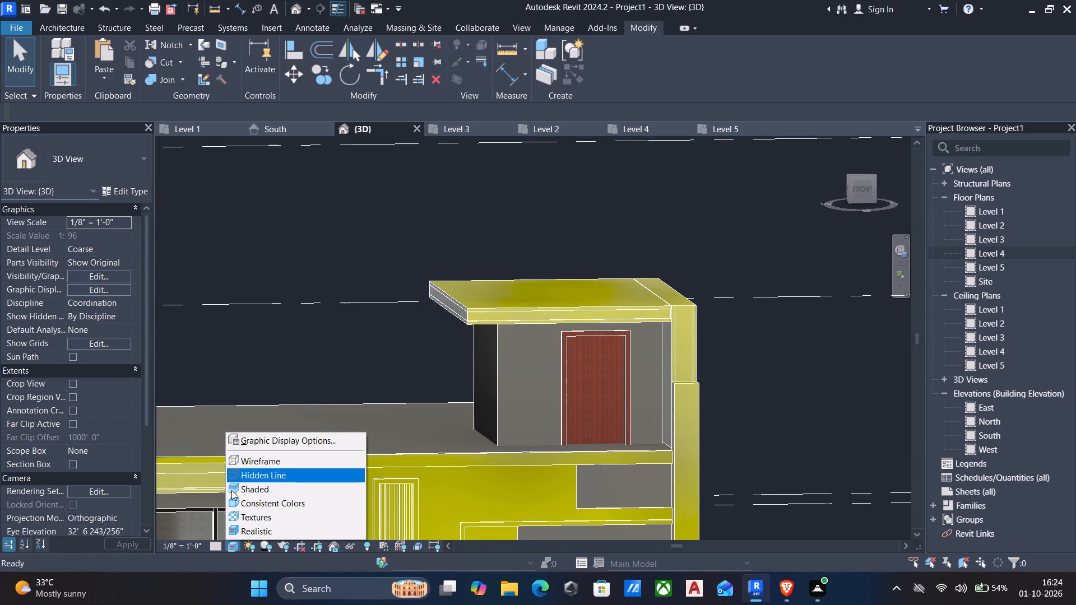
{"action": "left_click", "coordinate": [236, 490]}
{"action": "scroll", "coordinate": [387, 432], "scroll_direction": "down", "scroll_amount": 3}
{"action": "middle_click_drag", "start_coordinate": [391, 431], "coordinate": [521, 327]}
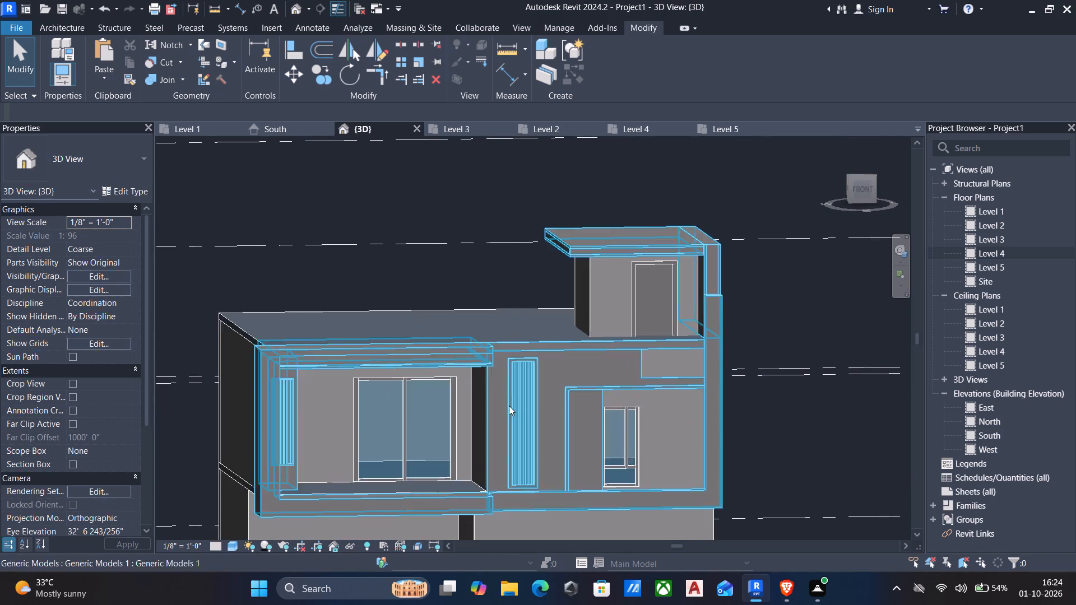
{"action": "middle_click_drag", "start_coordinate": [509, 406], "coordinate": [510, 341]}
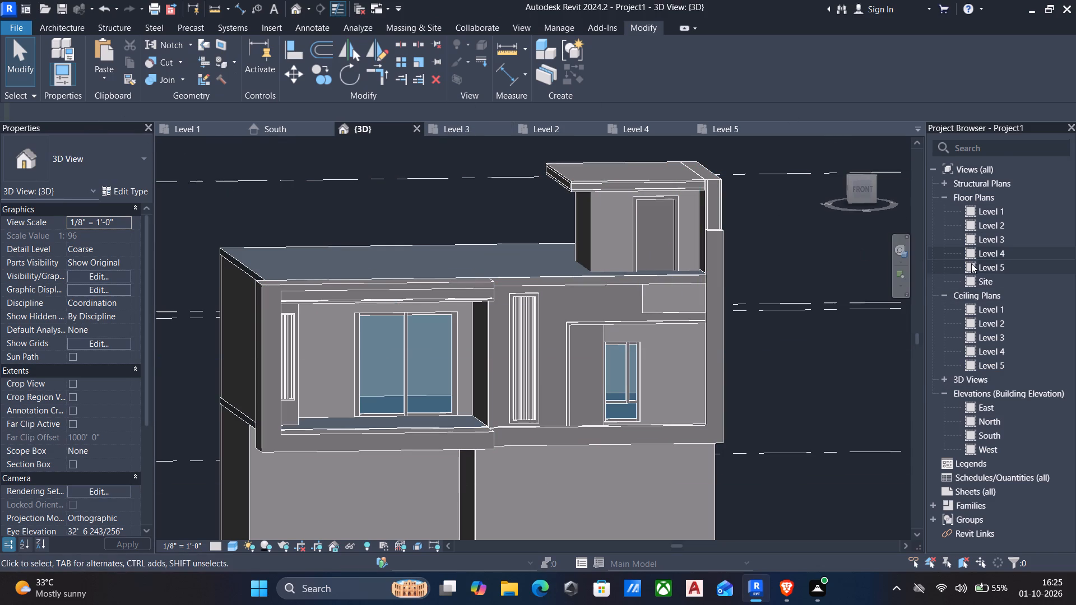
On the Level 4 plan, sketch a Glass Panel - Bottom Fill railing about 34' long along the roof's front edge and finish it.
{"action": "double_click", "coordinate": [990, 257]}
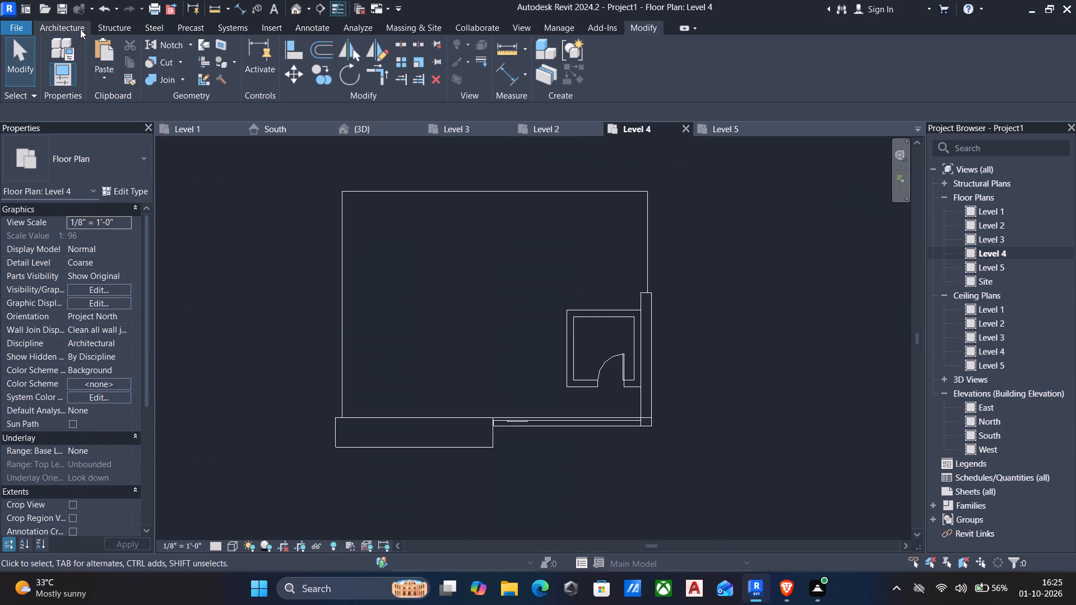
{"action": "left_click", "coordinate": [63, 27]}
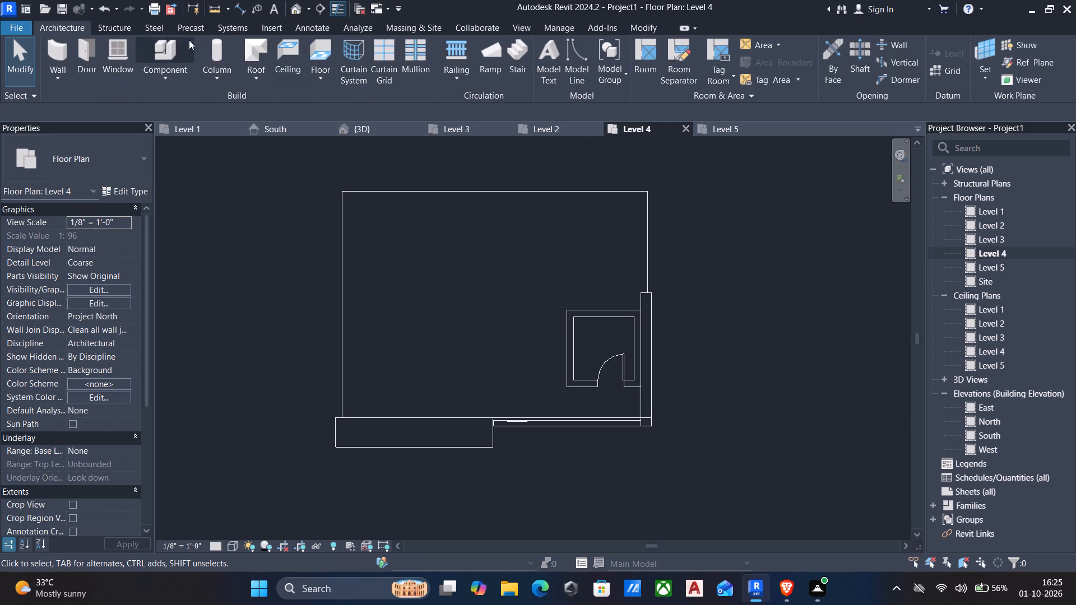
{"action": "left_click", "coordinate": [461, 76]}
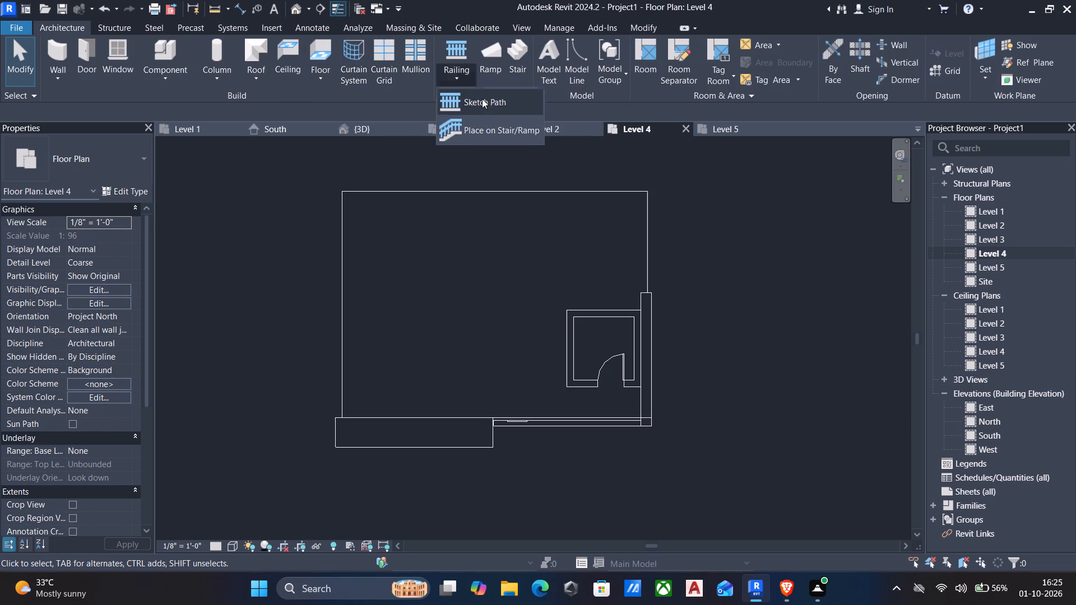
{"action": "left_click", "coordinate": [483, 104]}
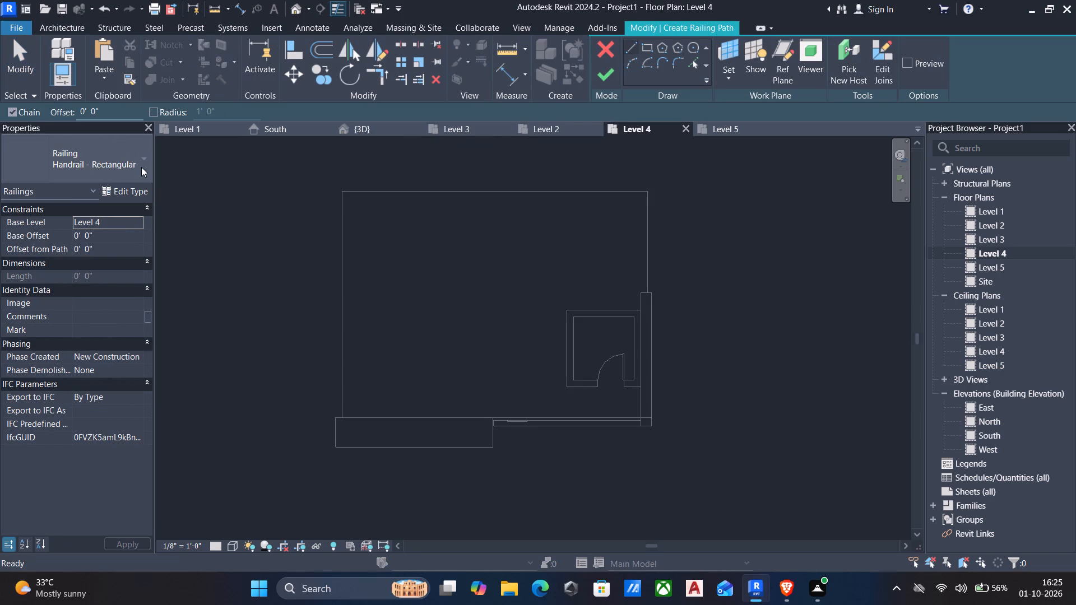
{"action": "left_click", "coordinate": [141, 167]}
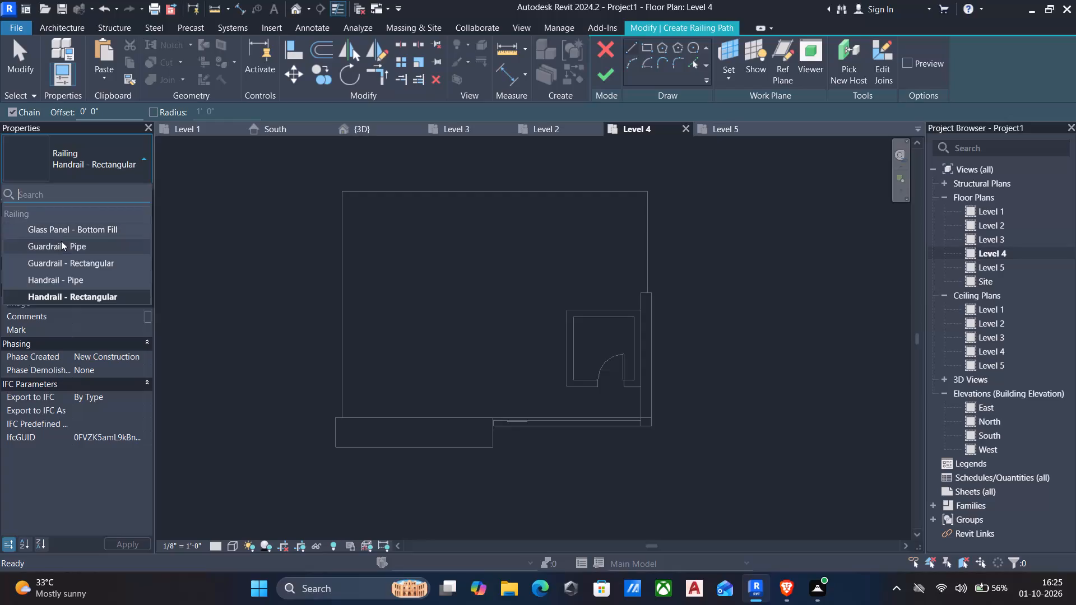
{"action": "left_click", "coordinate": [58, 233]}
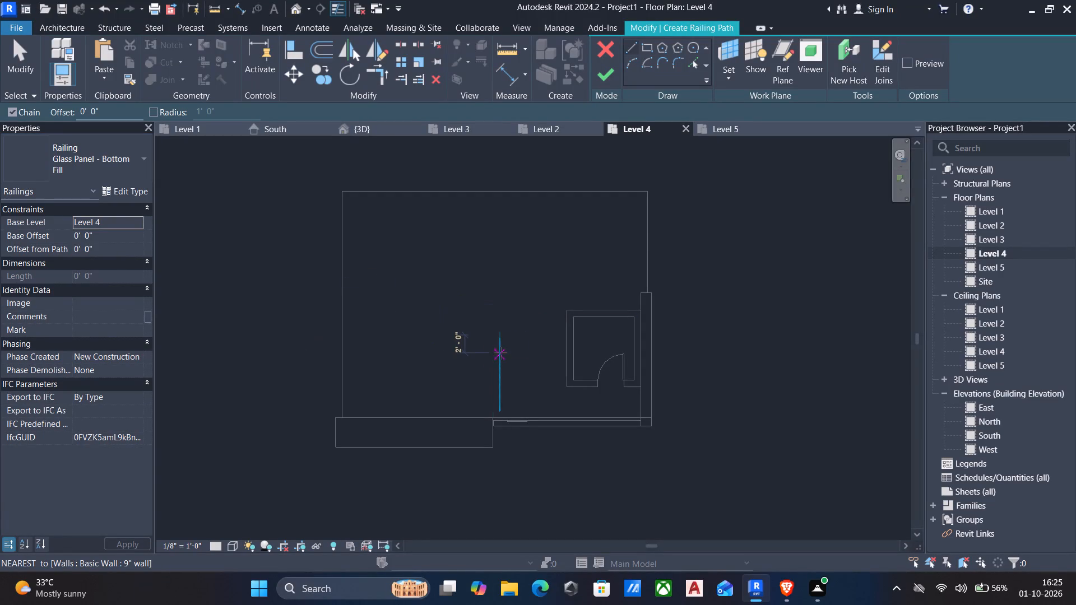
{"action": "scroll", "coordinate": [632, 410], "scroll_direction": "up", "scroll_amount": 4}
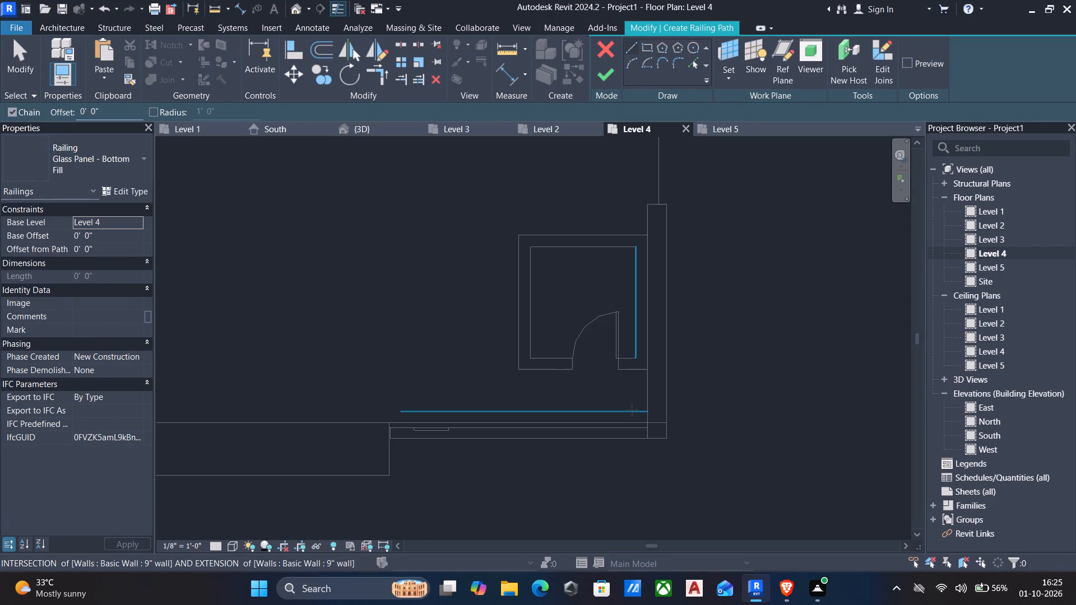
{"action": "scroll", "coordinate": [633, 418], "scroll_direction": "up", "scroll_amount": 1}
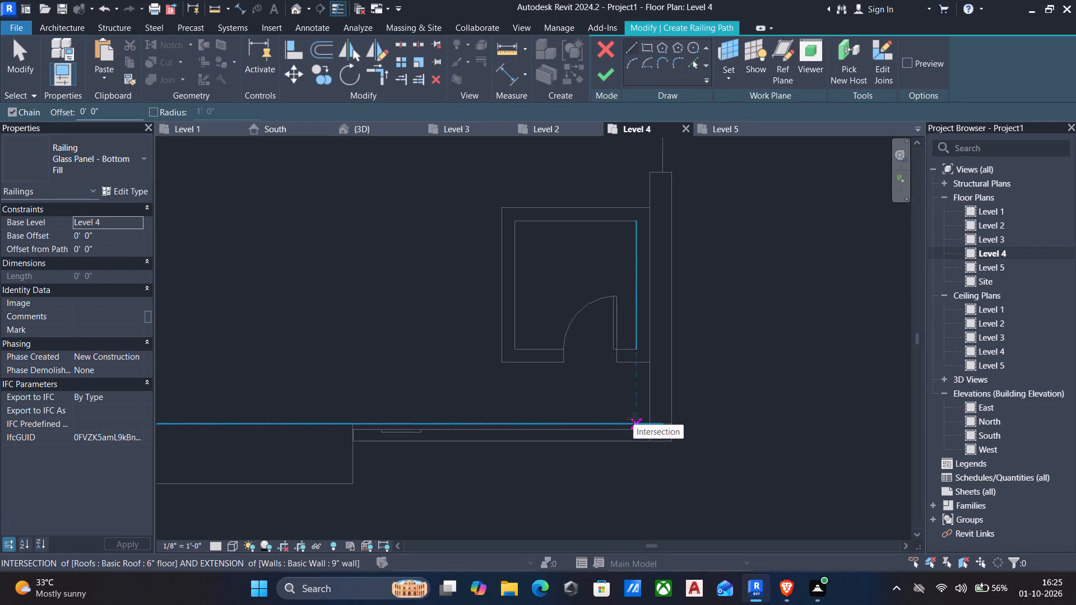
{"action": "scroll", "coordinate": [641, 426], "scroll_direction": "up", "scroll_amount": 3}
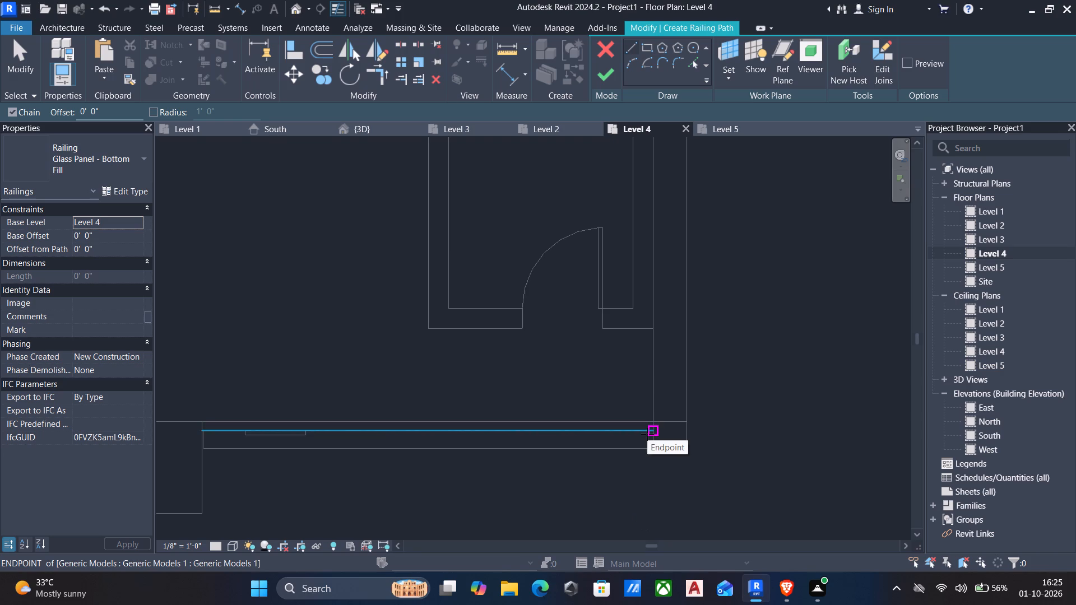
{"action": "scroll", "coordinate": [647, 434], "scroll_direction": "down", "scroll_amount": 3}
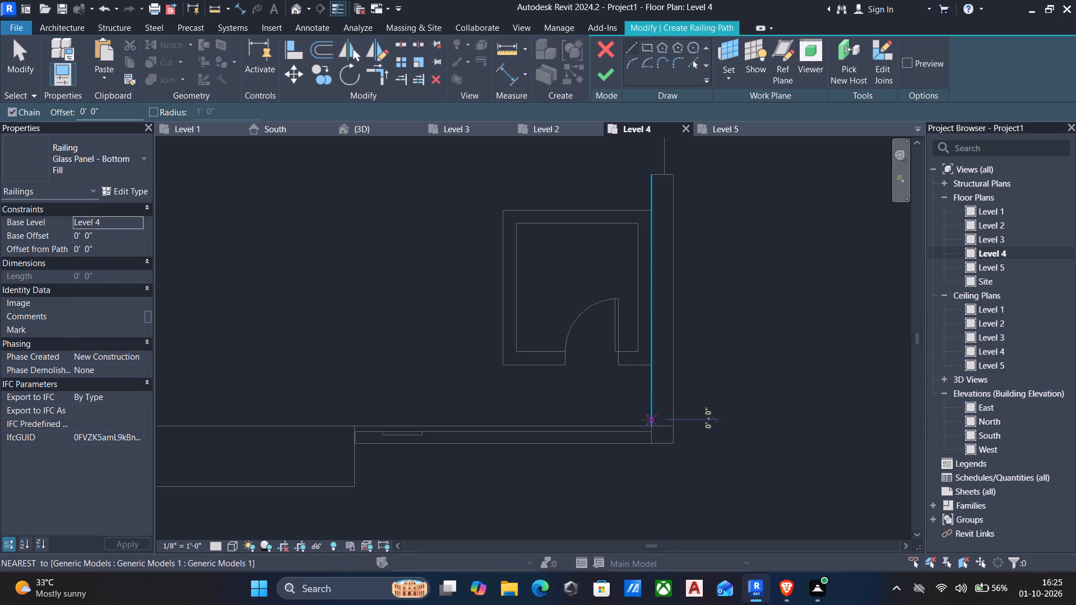
{"action": "left_click", "coordinate": [648, 420]}
{"action": "middle_click_drag", "start_coordinate": [430, 431], "coordinate": [607, 414]}
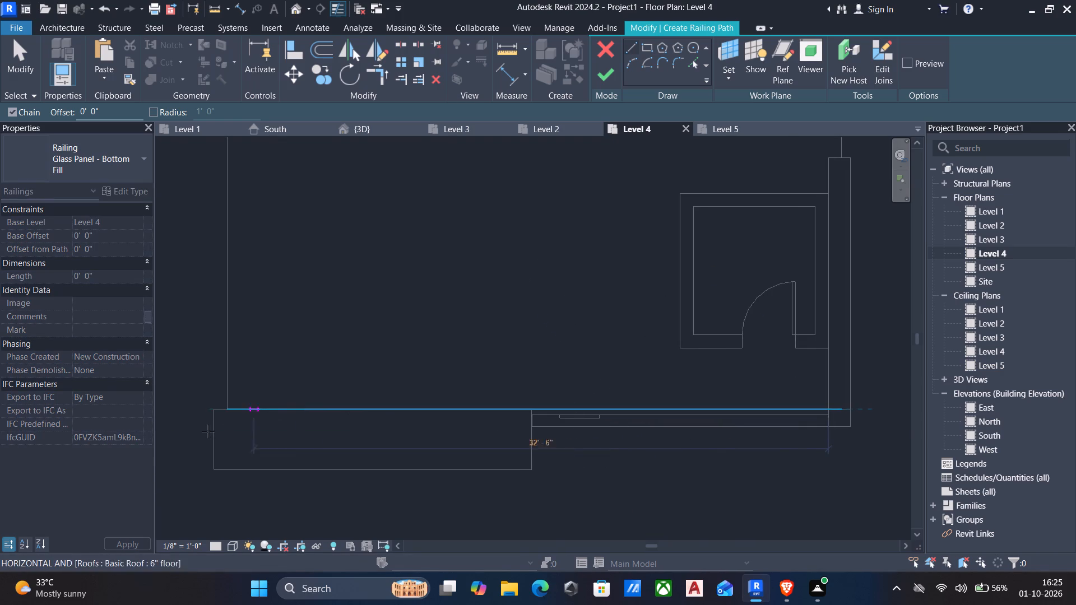
{"action": "left_click", "coordinate": [229, 409]}
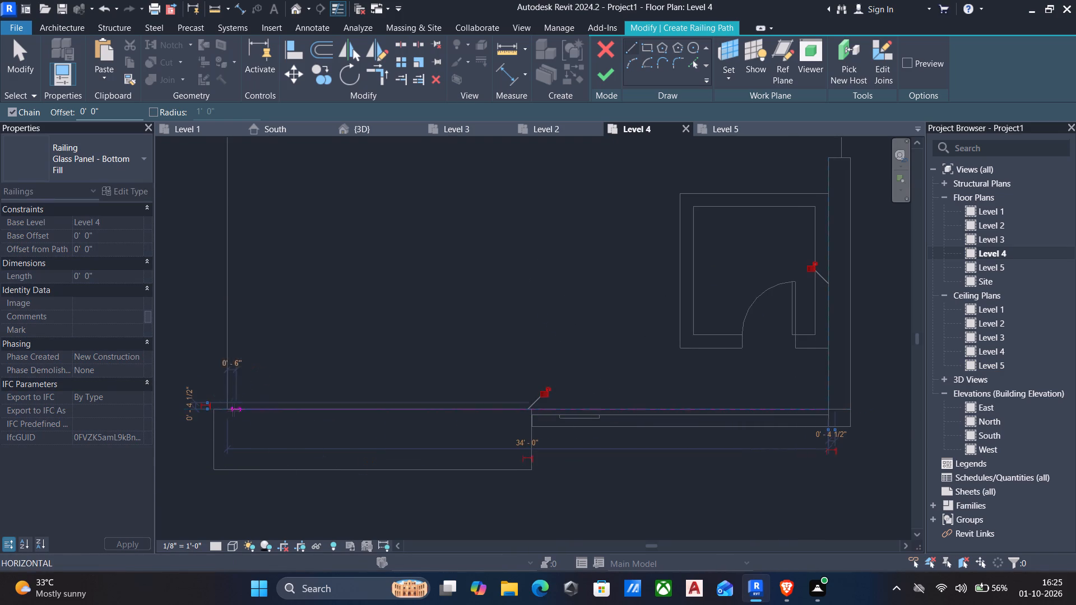
{"action": "key", "text": "Escape"}
{"action": "left_click", "coordinate": [612, 81]}
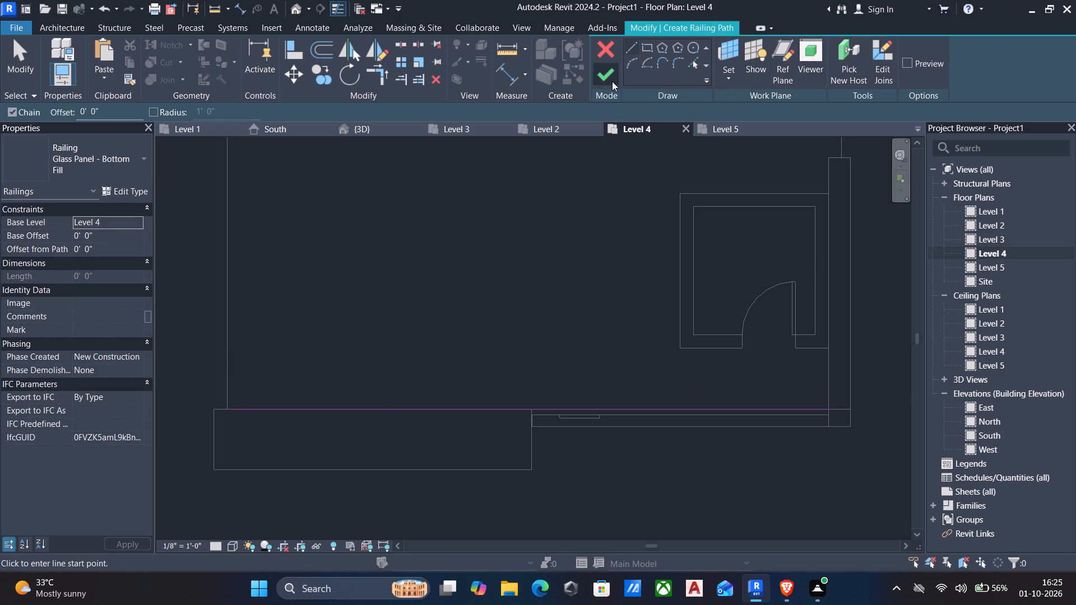
{"action": "left_click", "coordinate": [384, 138]}
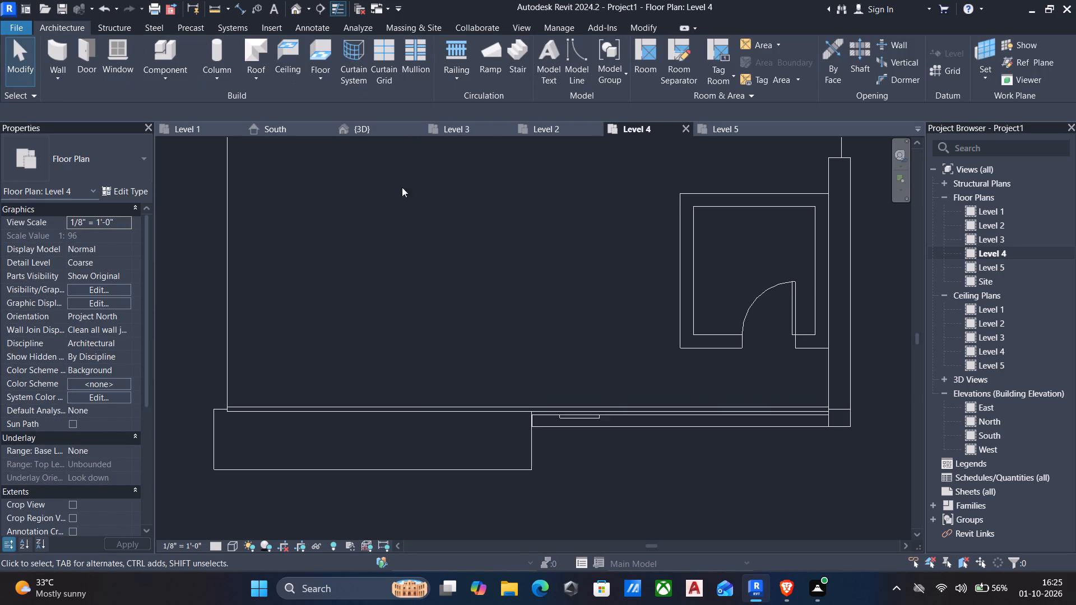
In the 3D view, examine the rooftop railing's alignment with the front roof edge from the front, back and side.
{"action": "left_click", "coordinate": [374, 129]}
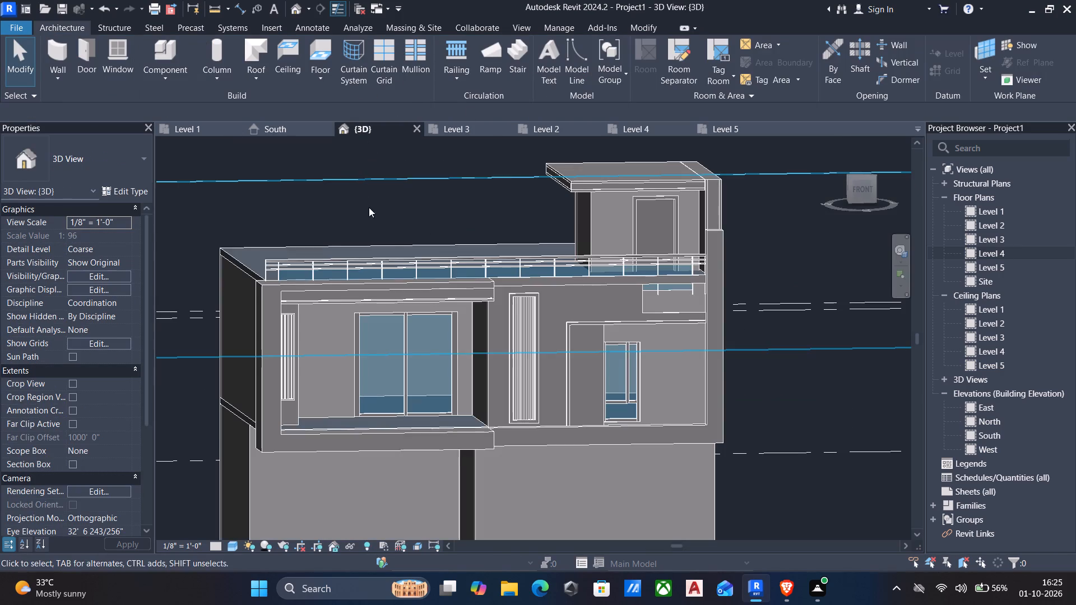
{"action": "scroll", "coordinate": [364, 254], "scroll_direction": "up", "scroll_amount": 4}
{"action": "scroll", "coordinate": [364, 249], "scroll_direction": "down", "scroll_amount": 3}
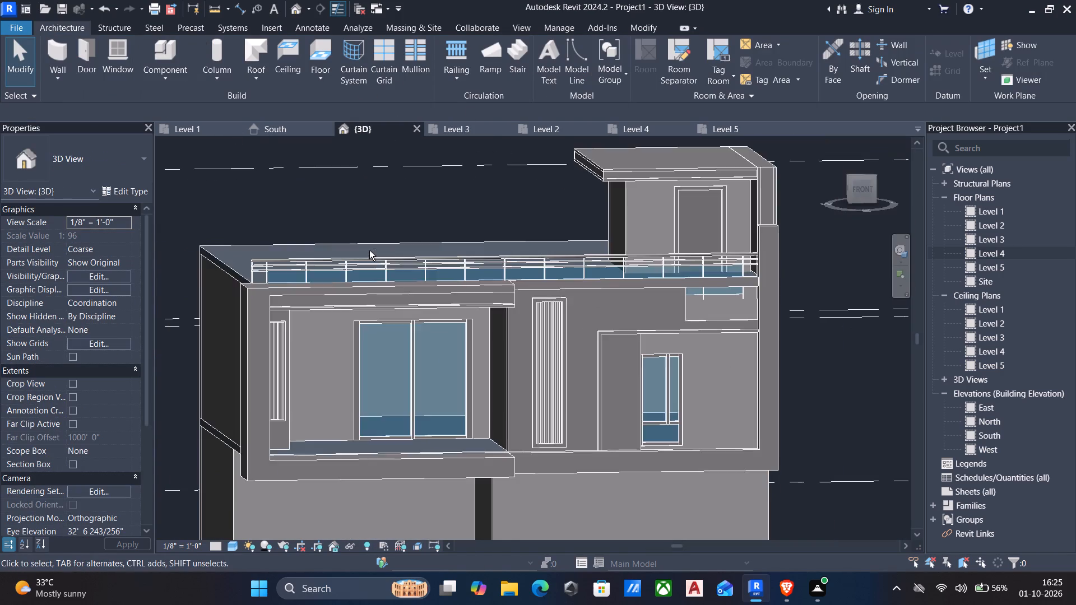
{"action": "middle_click_drag", "start_coordinate": [377, 250], "coordinate": [786, 313], "text": "shift"}
{"action": "scroll", "coordinate": [786, 313], "scroll_direction": "down", "scroll_amount": 2}
{"action": "middle_click_drag", "start_coordinate": [785, 306], "coordinate": [383, 315]}
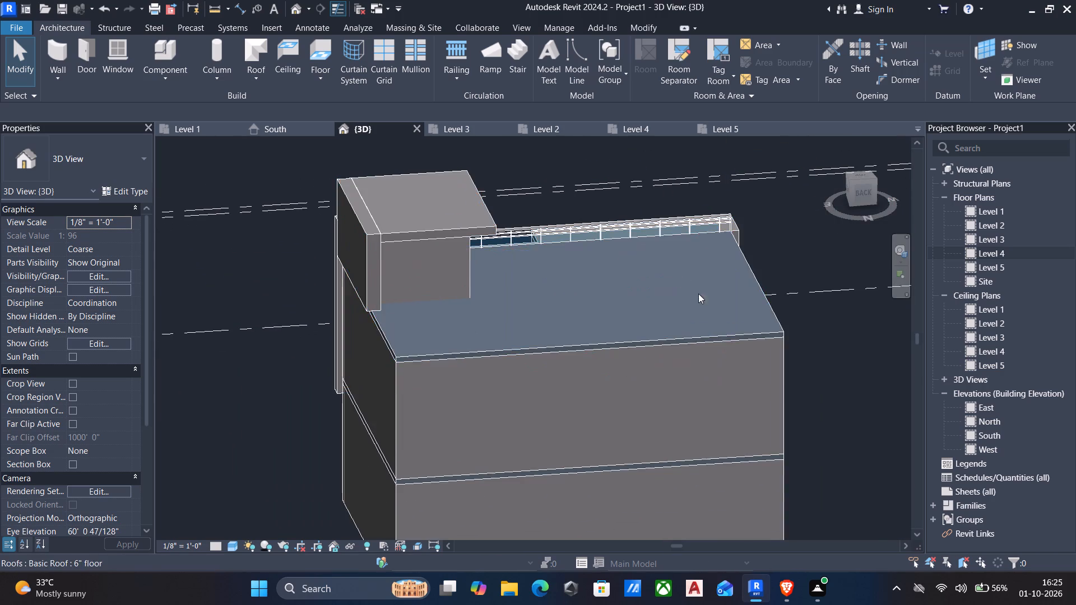
{"action": "scroll", "coordinate": [644, 255], "scroll_direction": "up", "scroll_amount": 4}
{"action": "middle_click_drag", "start_coordinate": [625, 262], "coordinate": [433, 273], "text": "shift"}
{"action": "scroll", "coordinate": [427, 287], "scroll_direction": "down", "scroll_amount": 1}
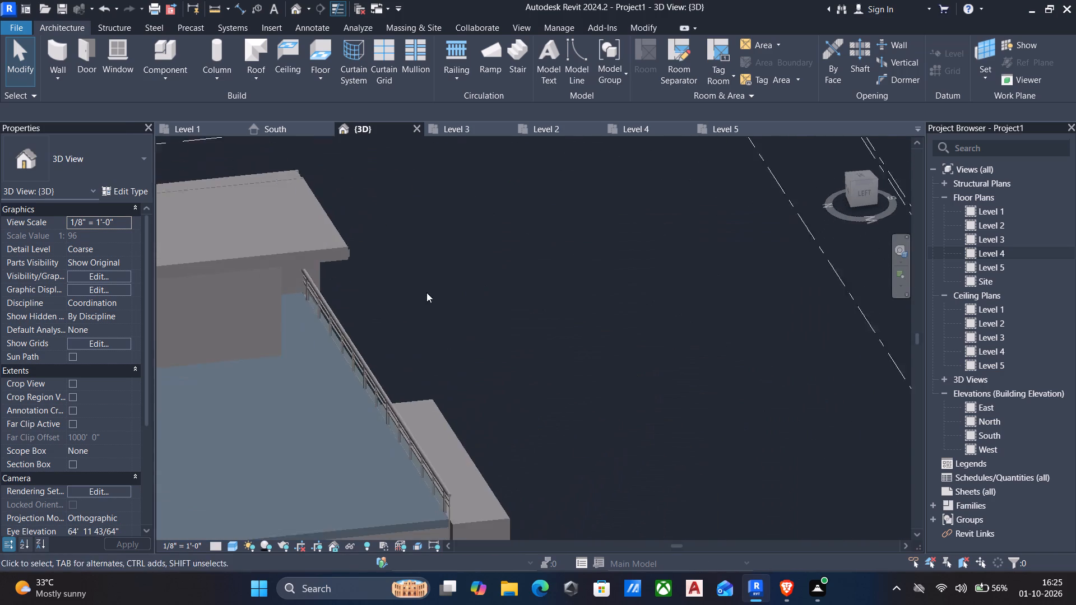
{"action": "scroll", "coordinate": [426, 292], "scroll_direction": "down", "scroll_amount": 1}
{"action": "middle_click_drag", "start_coordinate": [425, 296], "coordinate": [444, 209]}
{"action": "left_click", "coordinate": [404, 295]}
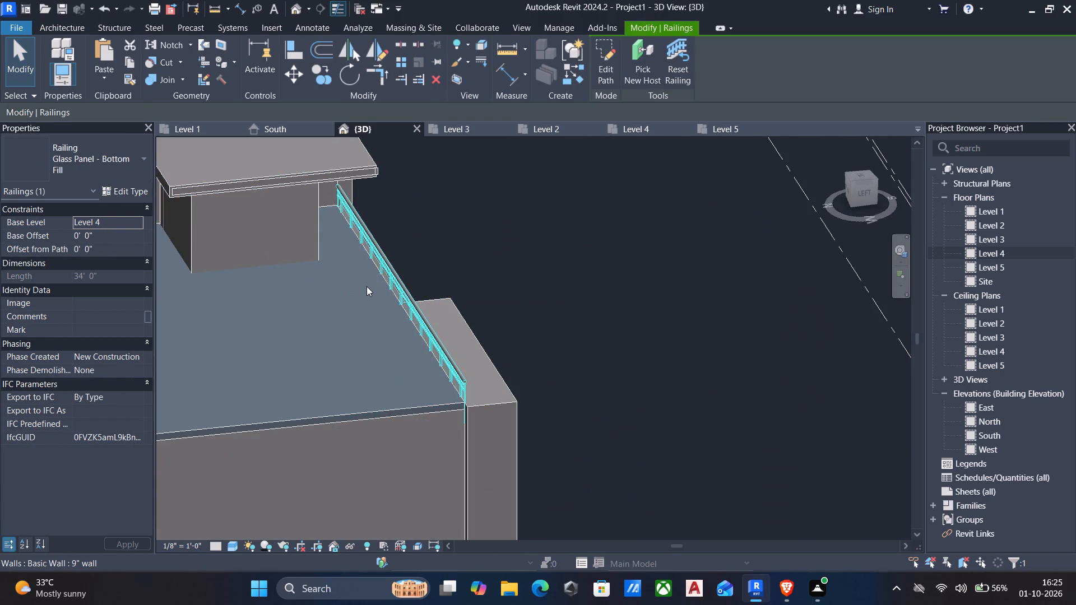
{"action": "key", "text": "Escape"}
{"action": "middle_click_drag", "start_coordinate": [383, 283], "coordinate": [349, 284], "text": "shift"}
{"action": "scroll", "coordinate": [349, 284], "scroll_direction": "down", "scroll_amount": 2}
{"action": "middle_click_drag", "start_coordinate": [359, 287], "coordinate": [409, 241]}
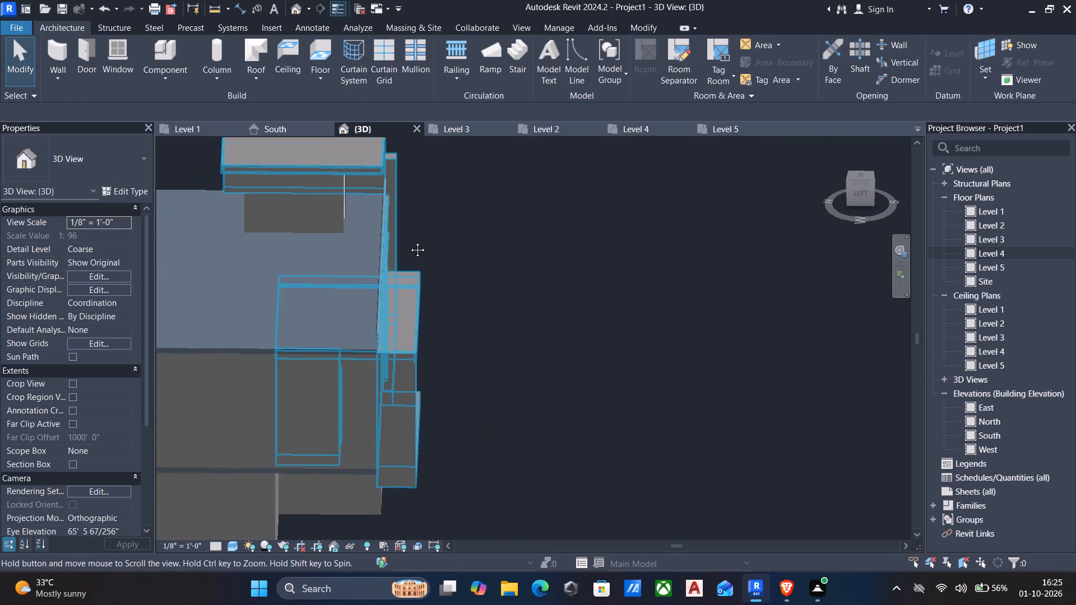
{"action": "middle_click_drag", "start_coordinate": [409, 241], "coordinate": [410, 241]}
{"action": "scroll", "coordinate": [526, 226], "scroll_direction": "down", "scroll_amount": 2}
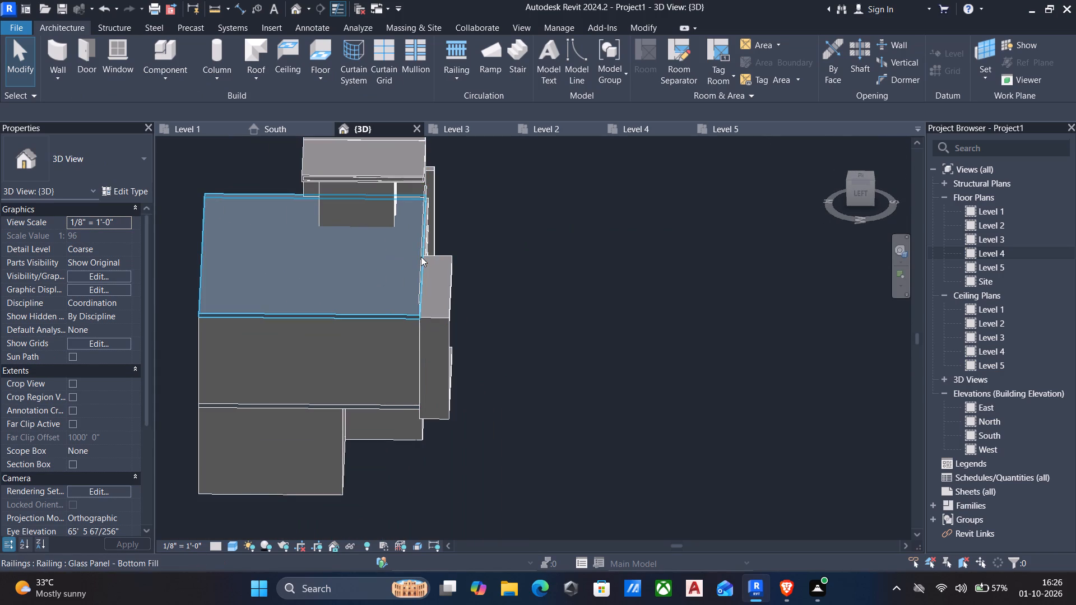
Nudge the glass-panel railing in small increments at the roof's front edge and undo the last four nudges.
{"action": "middle_click_drag", "start_coordinate": [427, 254], "coordinate": [519, 234], "text": "shift"}
{"action": "scroll", "coordinate": [584, 229], "scroll_direction": "up", "scroll_amount": 3}
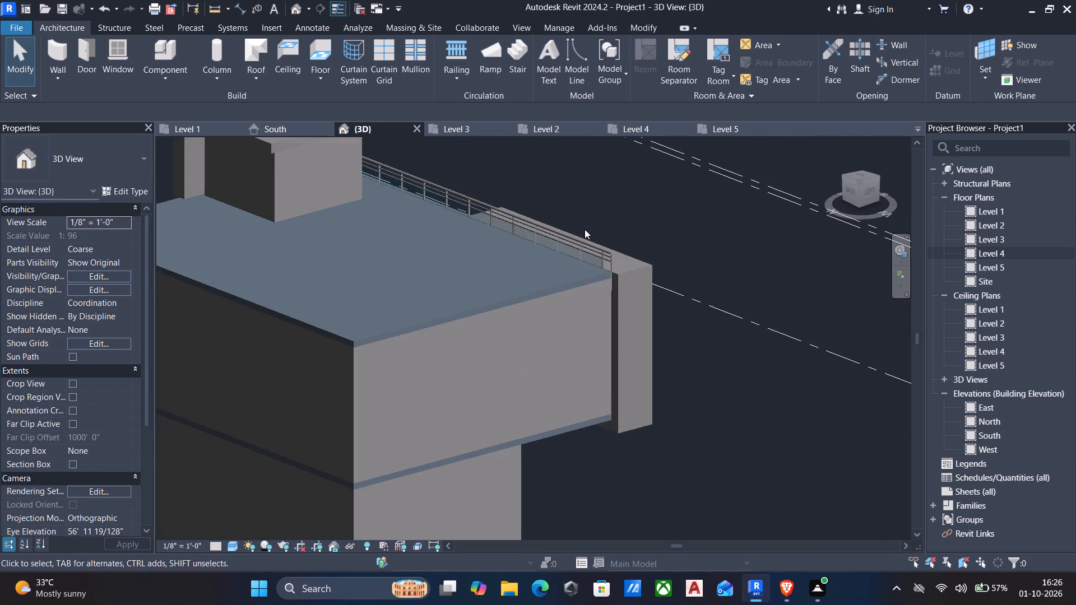
{"action": "left_click", "coordinate": [567, 248]}
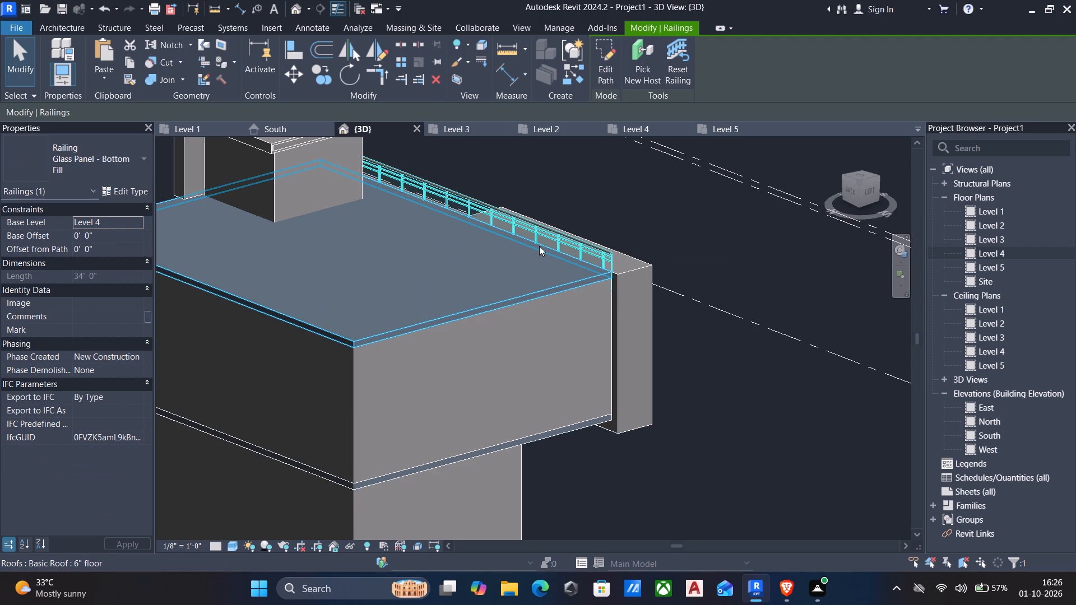
{"action": "key", "text": "Up"}
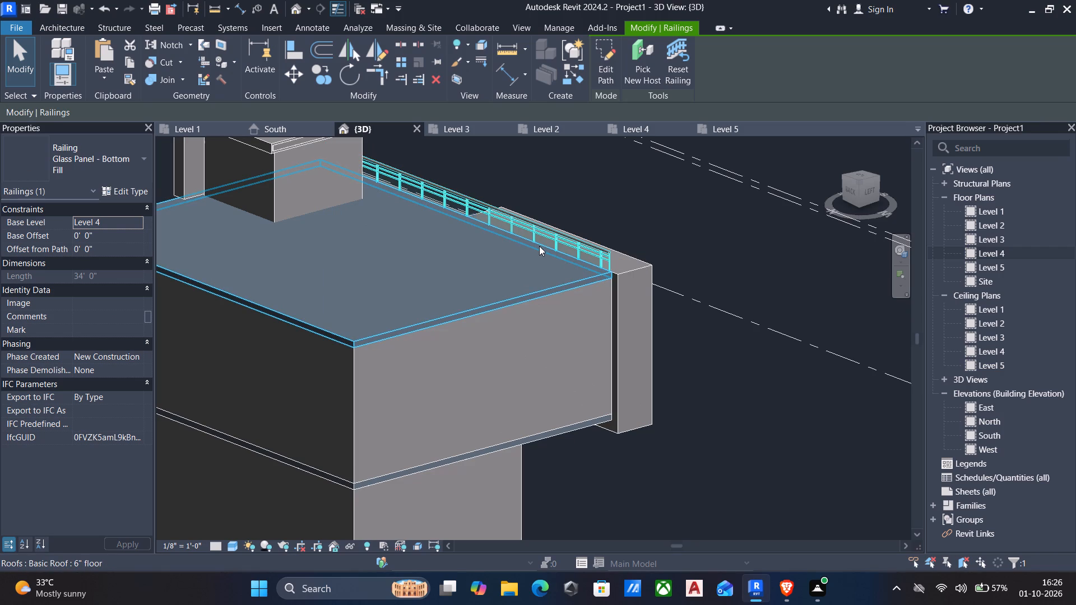
{"action": "key", "text": "Right"}
{"action": "key", "text": "Up"}
{"action": "key", "text": "Right"}
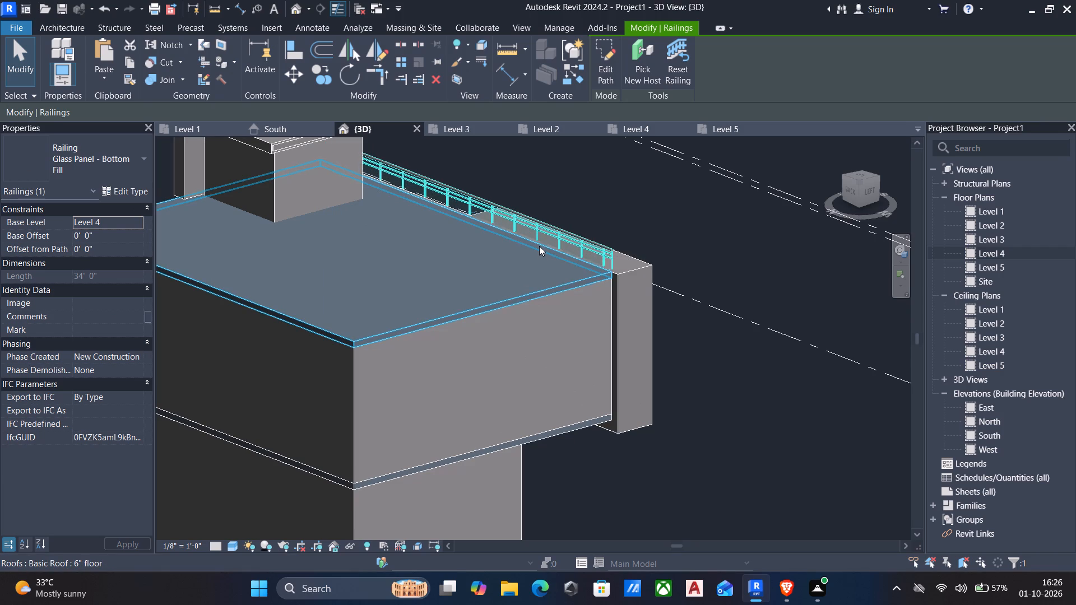
{"action": "key", "text": "Down"}
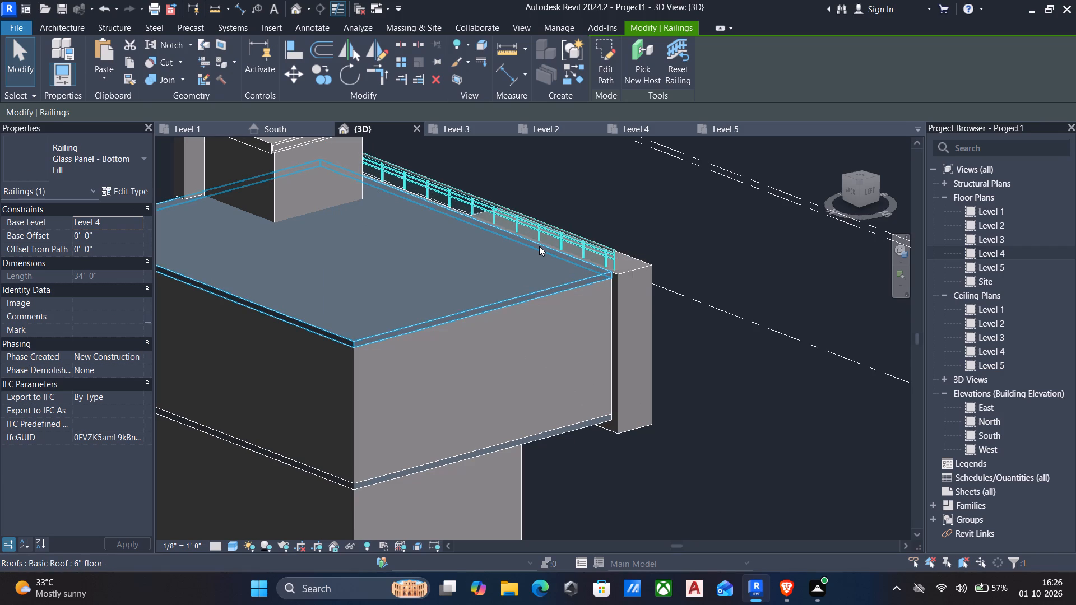
{"action": "key", "text": "Left"}
{"action": "key", "text": "Left"}
{"action": "key", "text": "ctrl+z"}
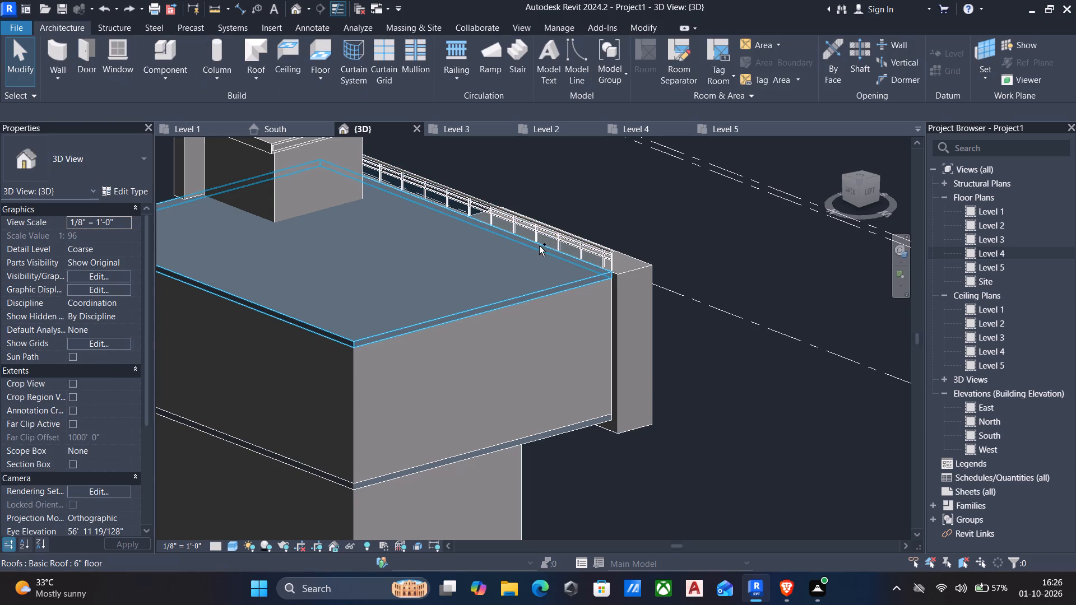
{"action": "key", "text": "ctrl+z"}
{"action": "key", "text": "ctrl+z"}
{"action": "key", "text": "ctrl+z"}
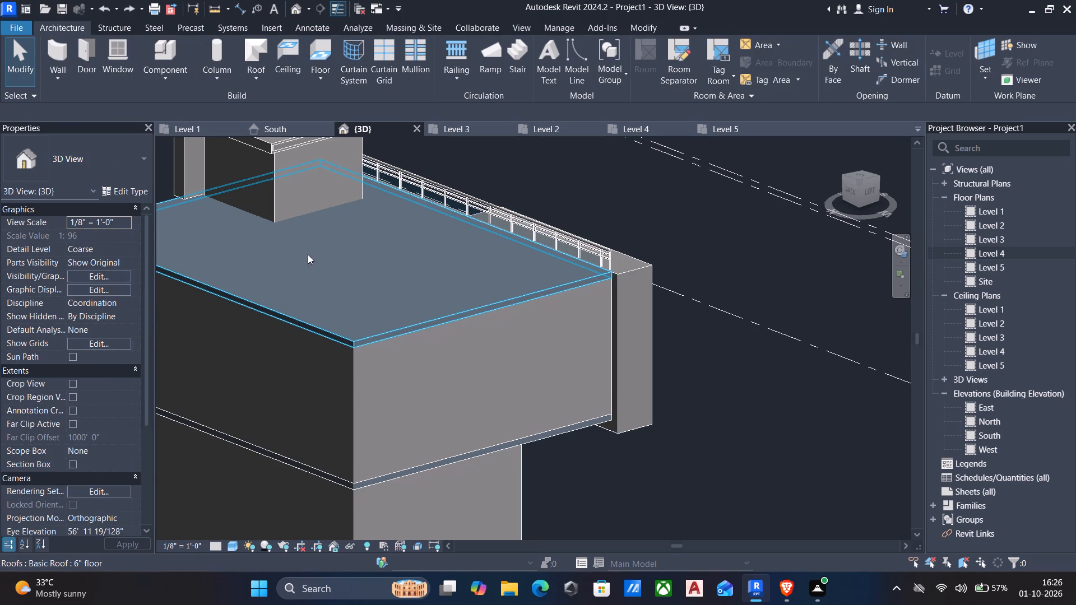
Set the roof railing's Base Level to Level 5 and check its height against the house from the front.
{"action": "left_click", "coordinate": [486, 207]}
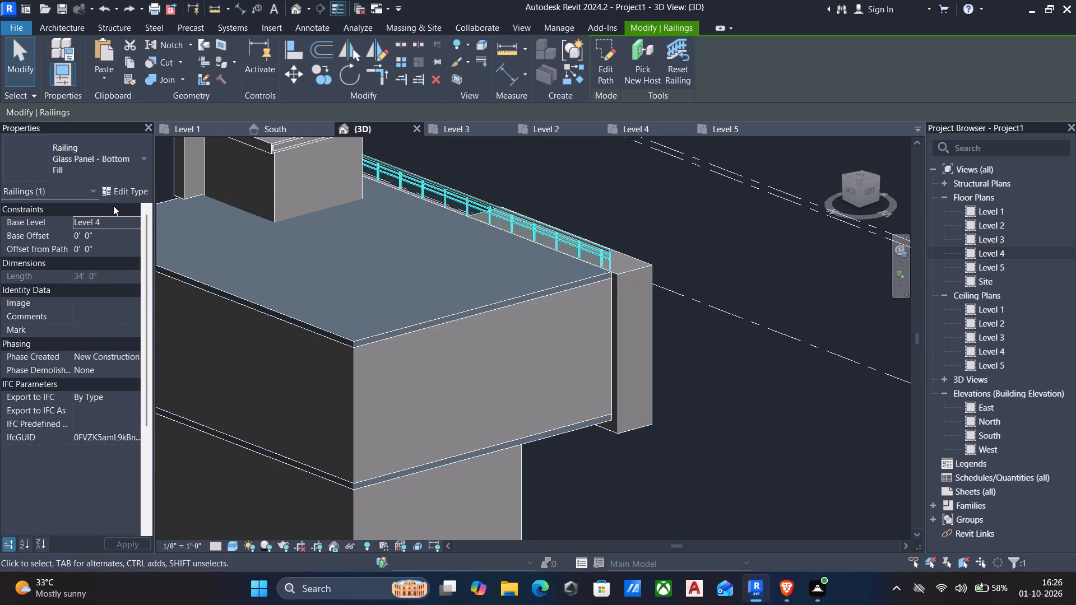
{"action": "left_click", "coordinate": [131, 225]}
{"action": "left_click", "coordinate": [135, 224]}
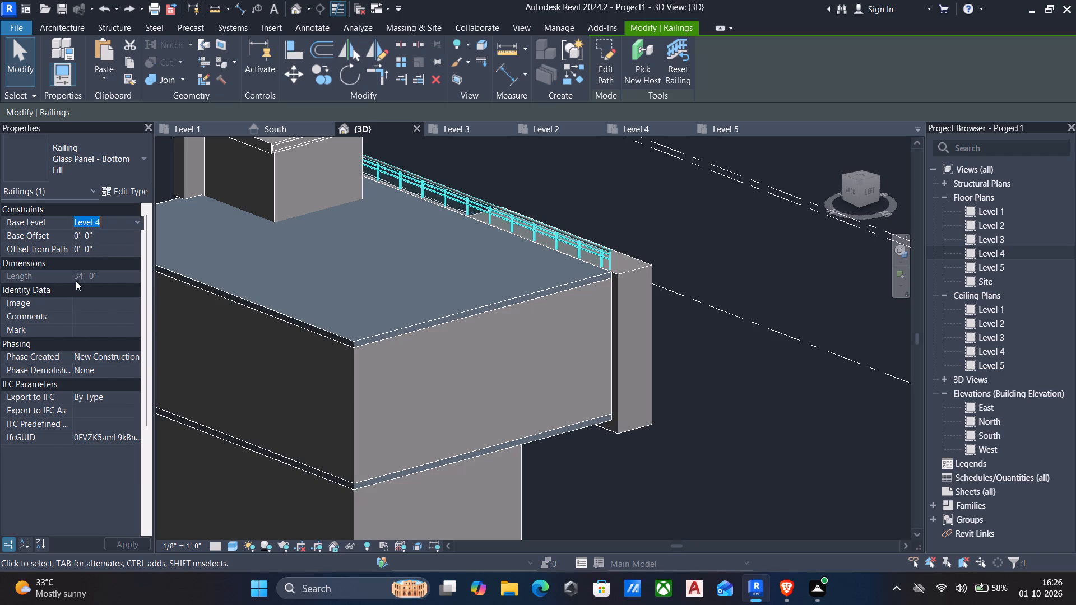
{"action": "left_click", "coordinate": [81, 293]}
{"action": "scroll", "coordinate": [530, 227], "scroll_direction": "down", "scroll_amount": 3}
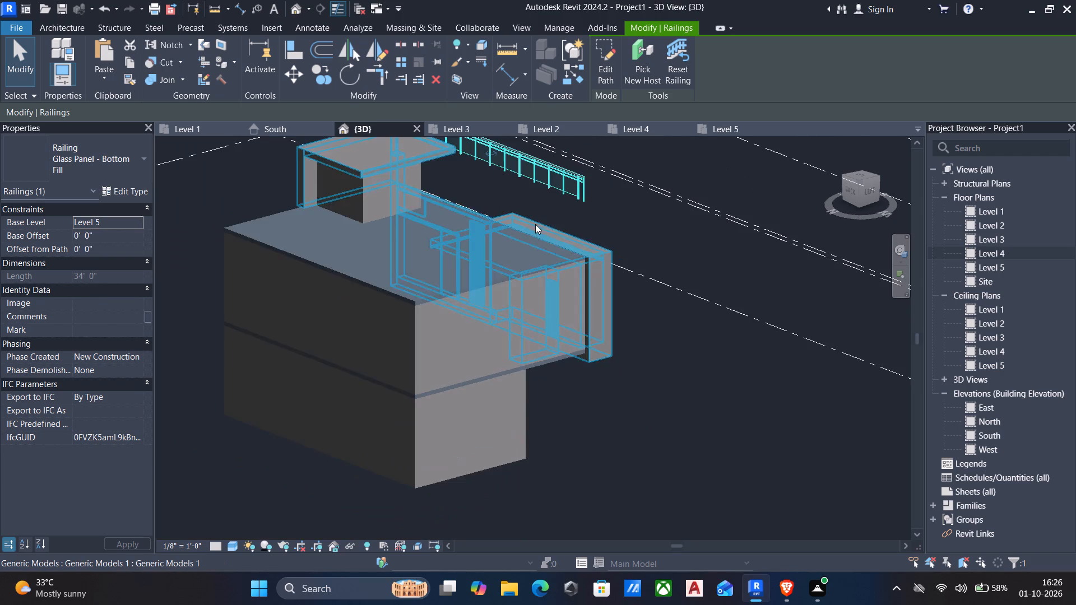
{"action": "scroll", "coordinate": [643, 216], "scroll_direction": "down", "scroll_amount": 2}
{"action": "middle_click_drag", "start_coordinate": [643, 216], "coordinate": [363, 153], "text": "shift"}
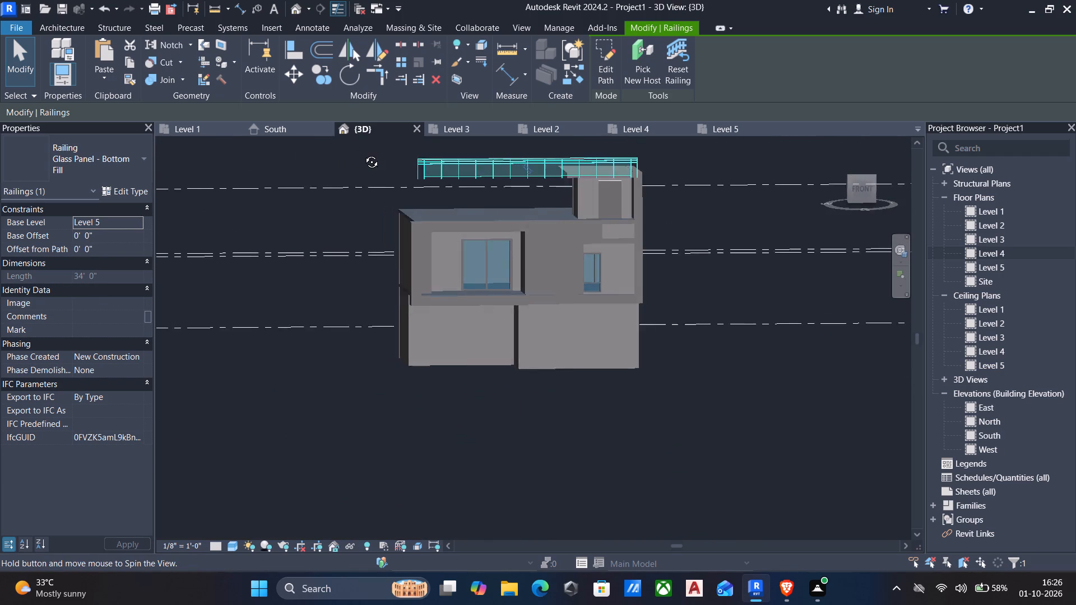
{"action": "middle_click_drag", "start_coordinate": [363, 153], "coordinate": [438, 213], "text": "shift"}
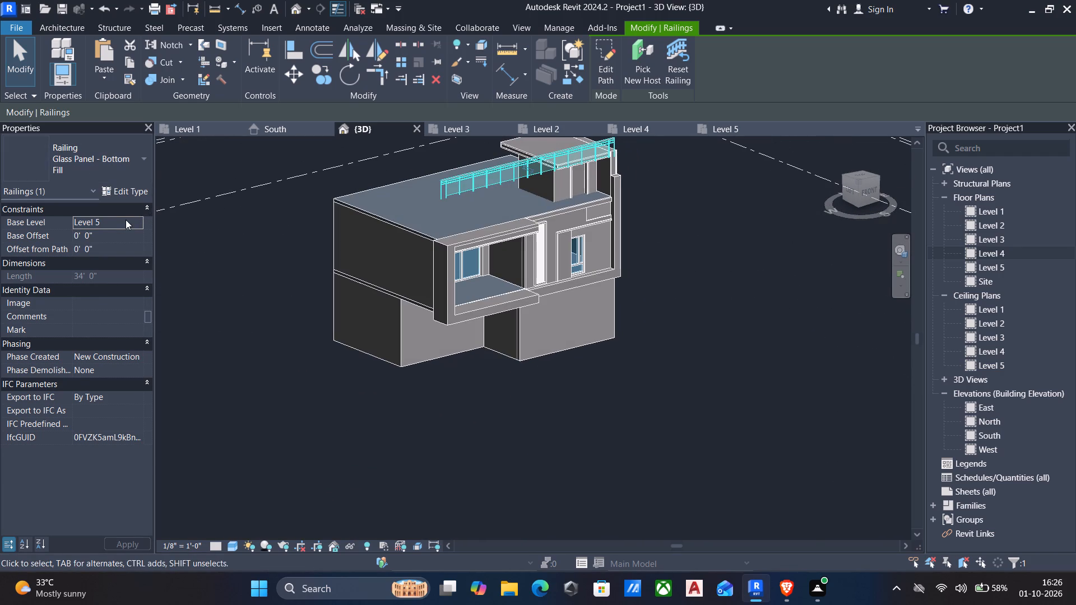
Set the roof railing's Base Level back to Level 4.
{"action": "left_click", "coordinate": [132, 222]}
{"action": "left_click", "coordinate": [141, 224]}
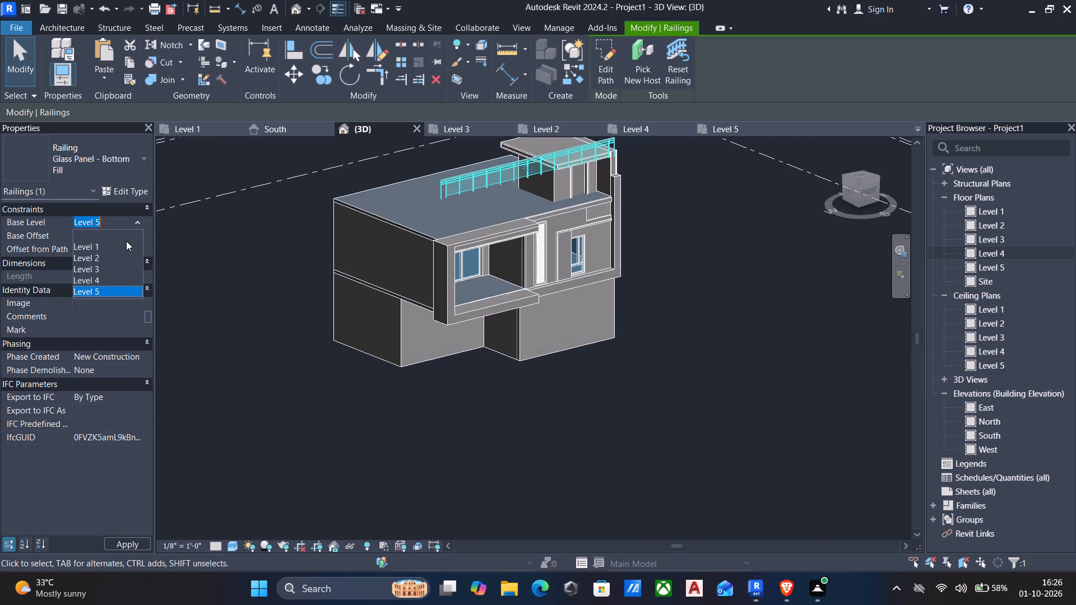
{"action": "left_click", "coordinate": [117, 276]}
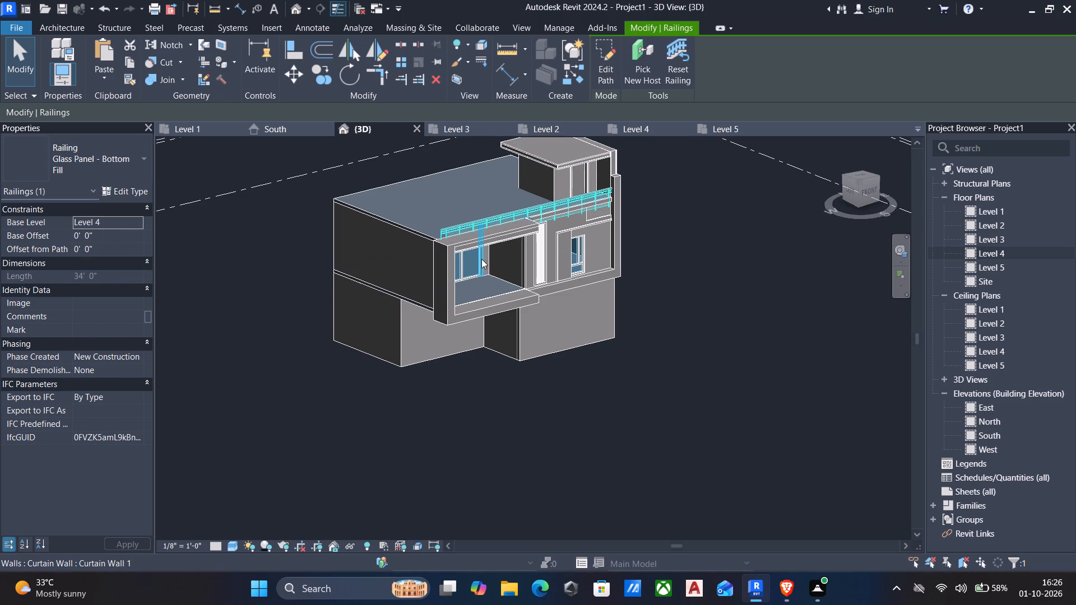
In the 3D view, examine how the roof railing sits on the front roof edge from the front and both sides.
{"action": "scroll", "coordinate": [481, 259], "scroll_direction": "up", "scroll_amount": 5}
{"action": "middle_click_drag", "start_coordinate": [579, 297], "coordinate": [565, 266], "text": "shift"}
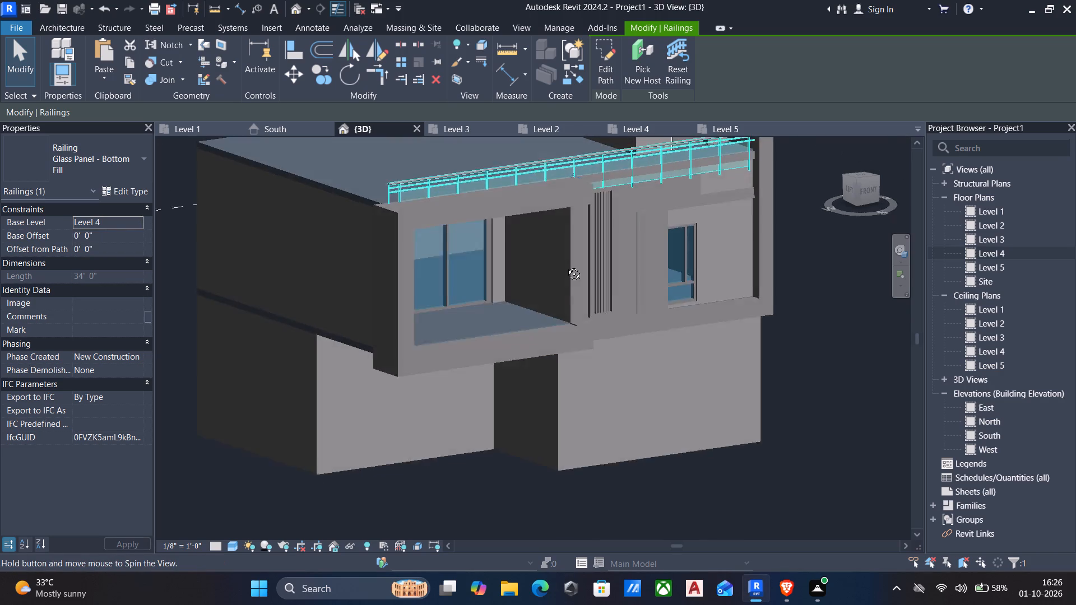
{"action": "middle_click_drag", "start_coordinate": [565, 266], "coordinate": [363, 283], "text": "shift"}
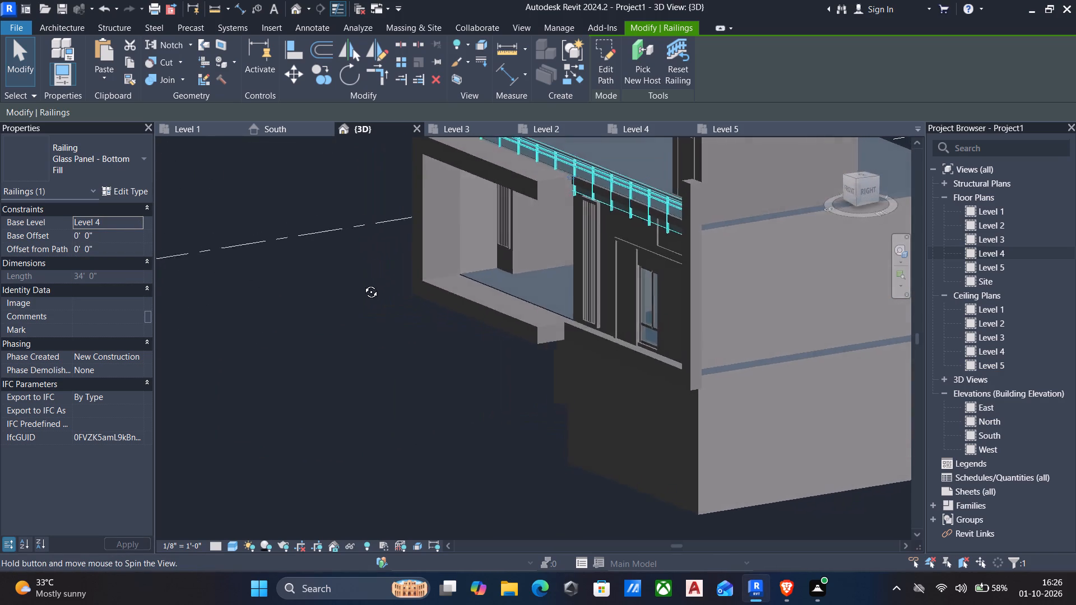
{"action": "middle_click_drag", "start_coordinate": [363, 283], "coordinate": [641, 311], "text": "shift"}
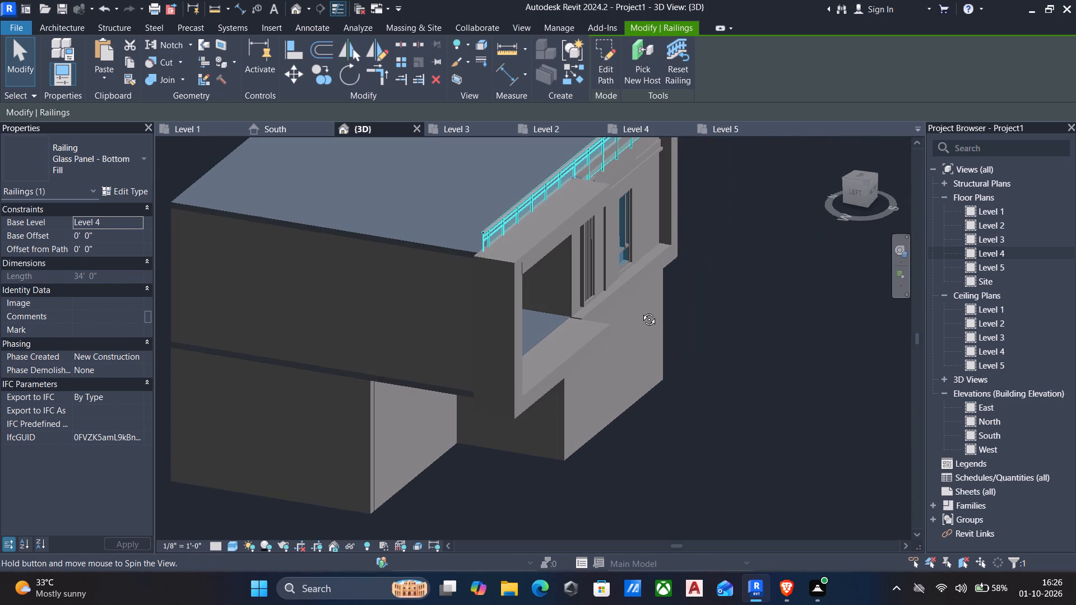
{"action": "middle_click_drag", "start_coordinate": [641, 311], "coordinate": [748, 240], "text": "shift"}
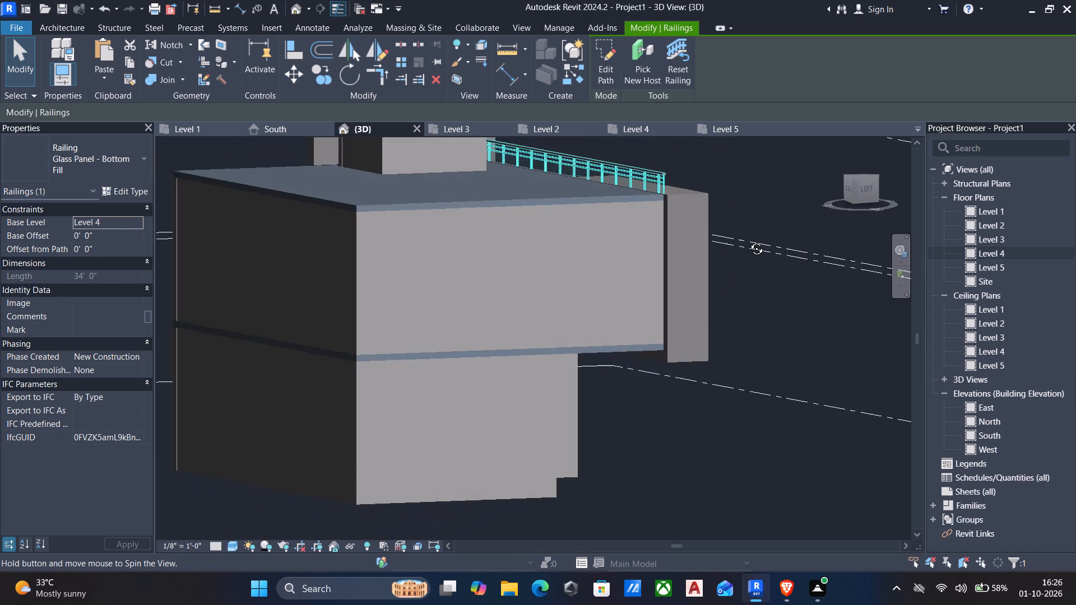
{"action": "middle_click_drag", "start_coordinate": [748, 240], "coordinate": [410, 252], "text": "shift"}
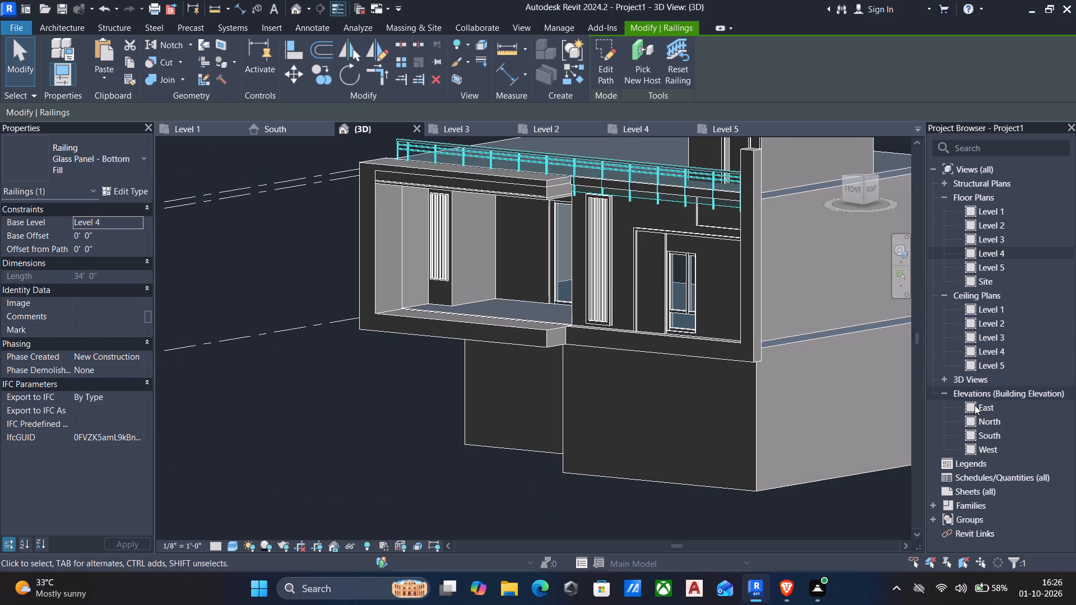
In the South elevation, nudge the glass-panel roof railing upward to a Base Offset of 1' 0".
{"action": "double_click", "coordinate": [980, 435]}
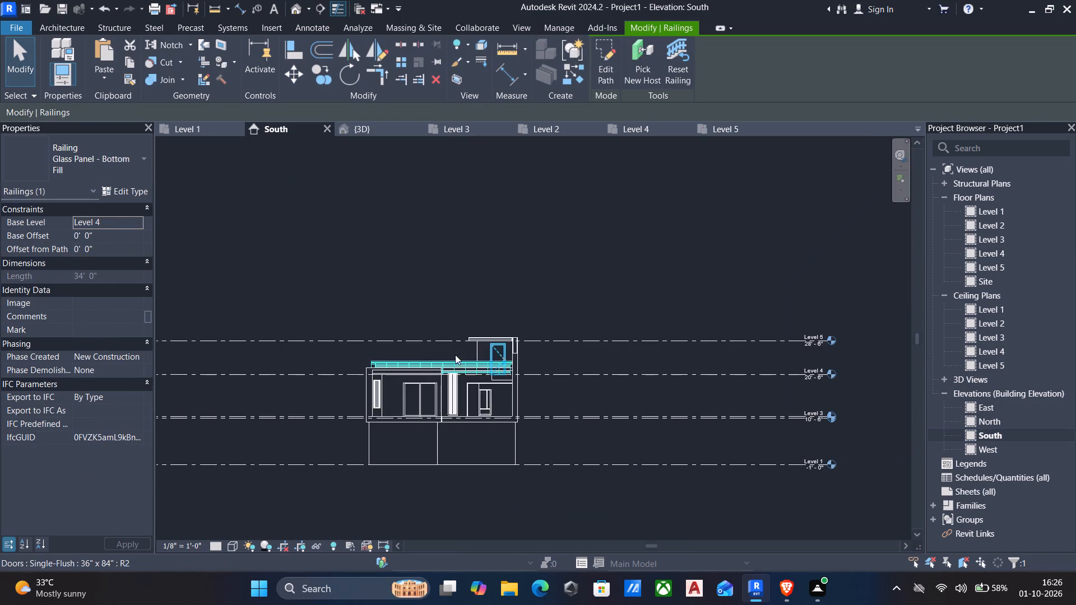
{"action": "scroll", "coordinate": [423, 357], "scroll_direction": "up", "scroll_amount": 11}
{"action": "middle_click_drag", "start_coordinate": [422, 360], "coordinate": [429, 184]}
{"action": "scroll", "coordinate": [429, 184], "scroll_direction": "down", "scroll_amount": 4}
{"action": "scroll", "coordinate": [781, 169], "scroll_direction": "down", "scroll_amount": 2}
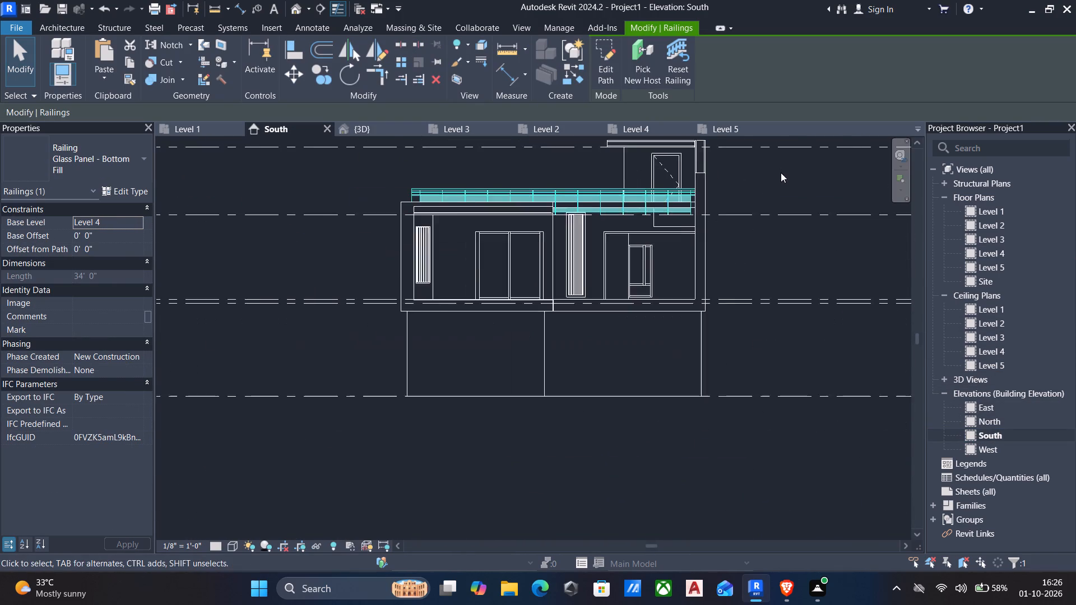
{"action": "scroll", "coordinate": [781, 173], "scroll_direction": "down", "scroll_amount": 1}
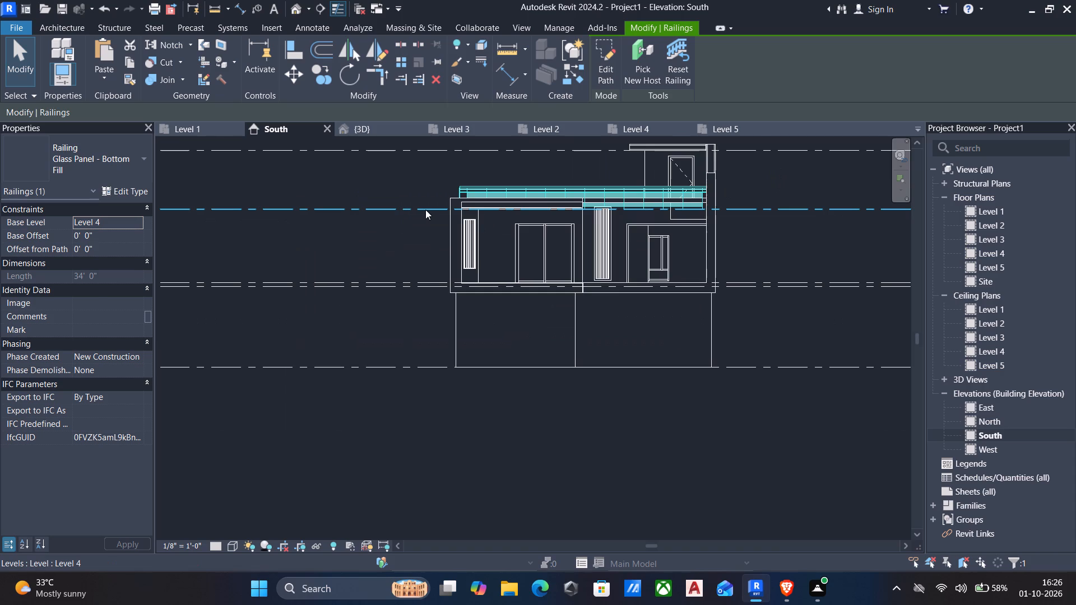
{"action": "left_click", "coordinate": [425, 210]}
{"action": "left_click", "coordinate": [471, 185]}
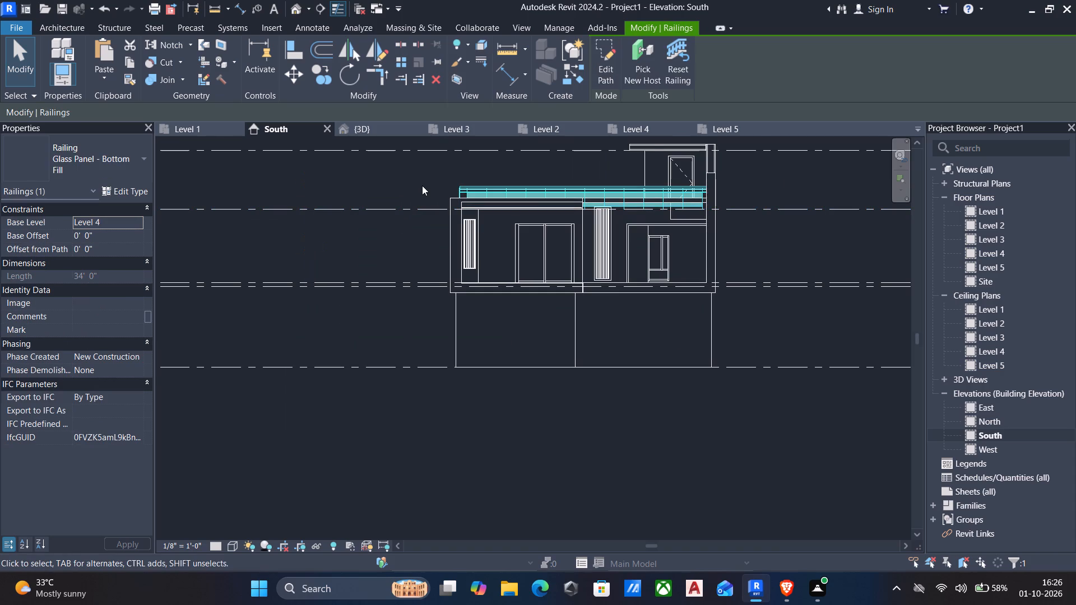
{"action": "key", "text": "Up"}
{"action": "key", "text": "Up"}
Check the railing's base against the roof edge up close and nudge it down to a Base Offset of 0' 10".
{"action": "scroll", "coordinate": [422, 185], "scroll_direction": "up", "scroll_amount": 4}
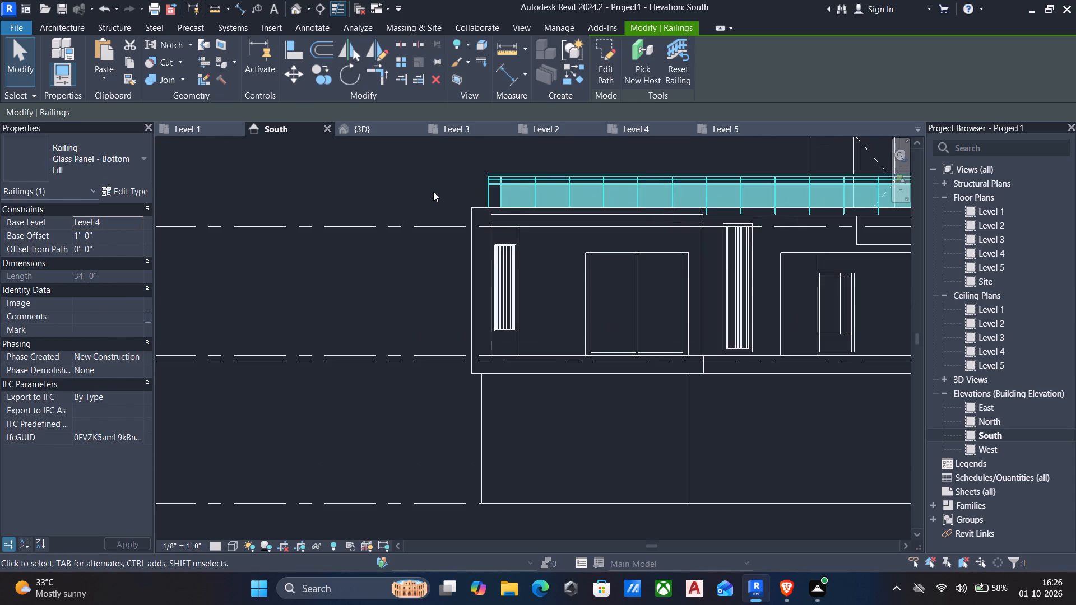
{"action": "scroll", "coordinate": [433, 192], "scroll_direction": "up", "scroll_amount": 2}
{"action": "middle_click_drag", "start_coordinate": [429, 194], "coordinate": [299, 199]}
{"action": "scroll", "coordinate": [459, 223], "scroll_direction": "up", "scroll_amount": 4}
{"action": "middle_click_drag", "start_coordinate": [520, 203], "coordinate": [488, 203]}
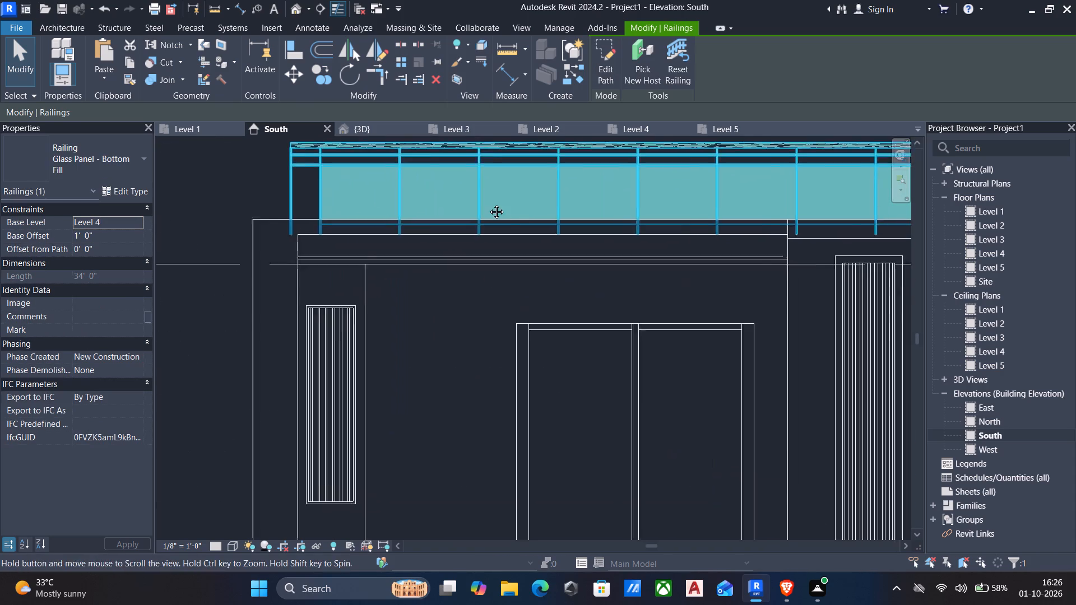
{"action": "middle_click_drag", "start_coordinate": [488, 203], "coordinate": [422, 193]}
{"action": "key", "text": "Down"}
{"action": "key", "text": "Down"}
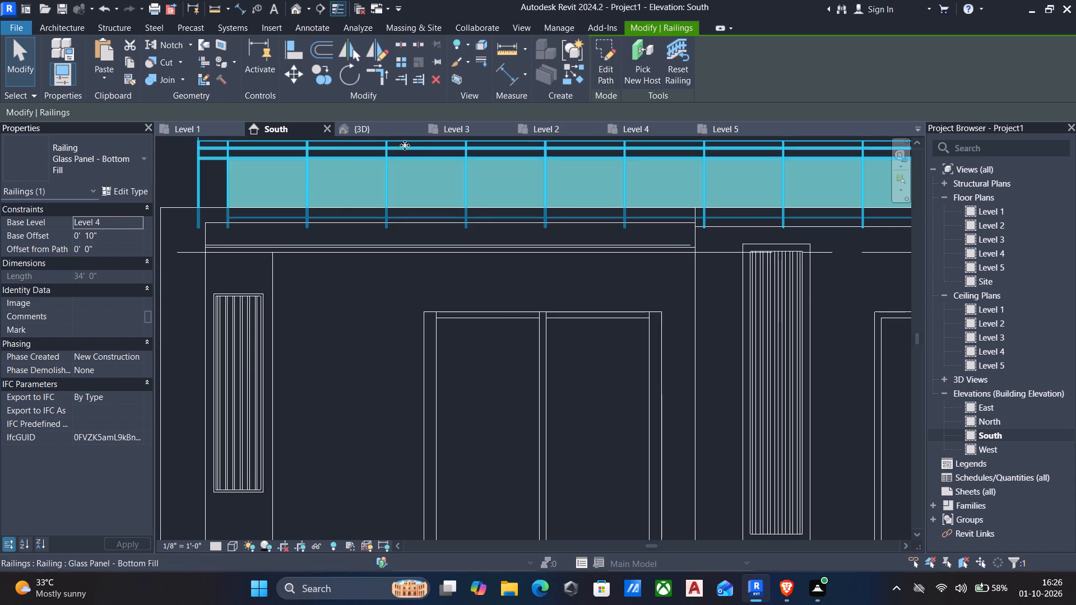
Return to the 3D view, deselect the railing and open the front facade's generic model for in-place editing.
{"action": "left_click", "coordinate": [384, 133]}
{"action": "scroll", "coordinate": [432, 211], "scroll_direction": "down", "scroll_amount": 6}
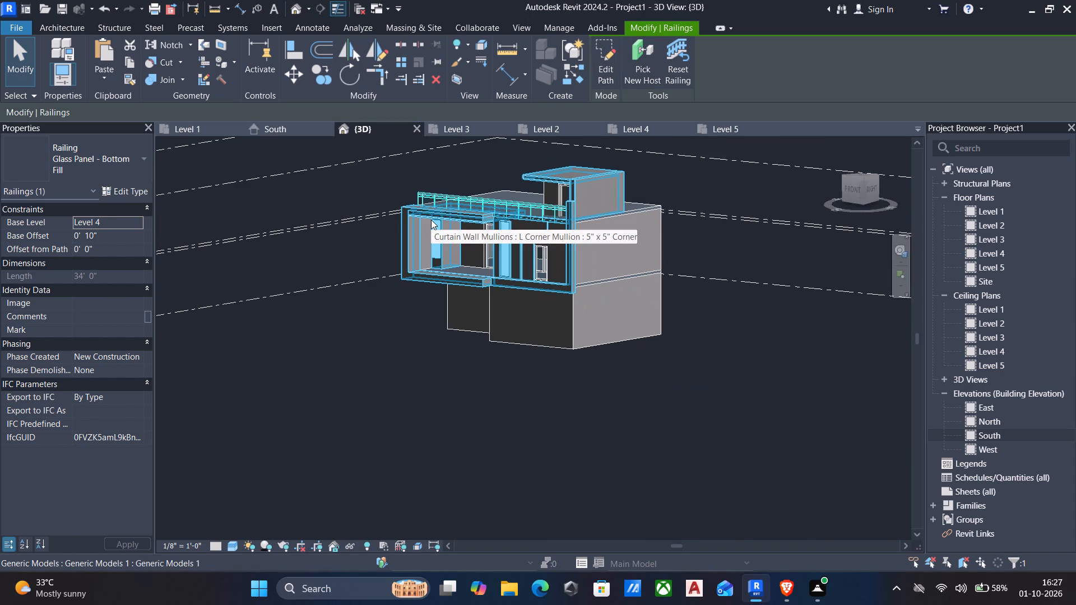
{"action": "key", "text": "Escape"}
{"action": "scroll", "coordinate": [402, 238], "scroll_direction": "down", "scroll_amount": 2}
{"action": "middle_click_drag", "start_coordinate": [403, 239], "coordinate": [427, 234], "text": "shift"}
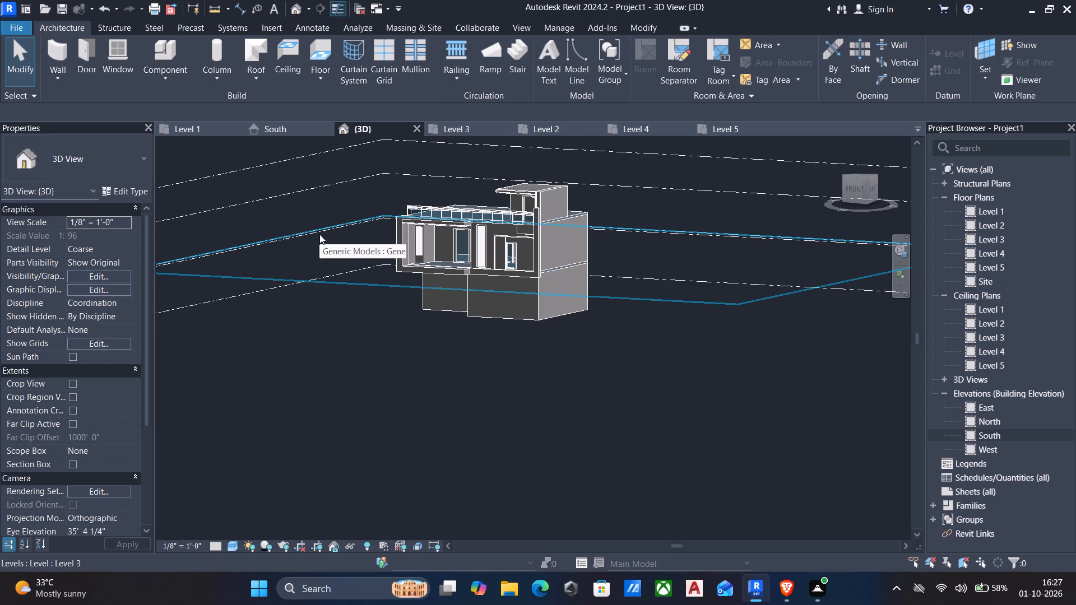
{"action": "middle_click_drag", "start_coordinate": [319, 234], "coordinate": [457, 252], "text": "shift"}
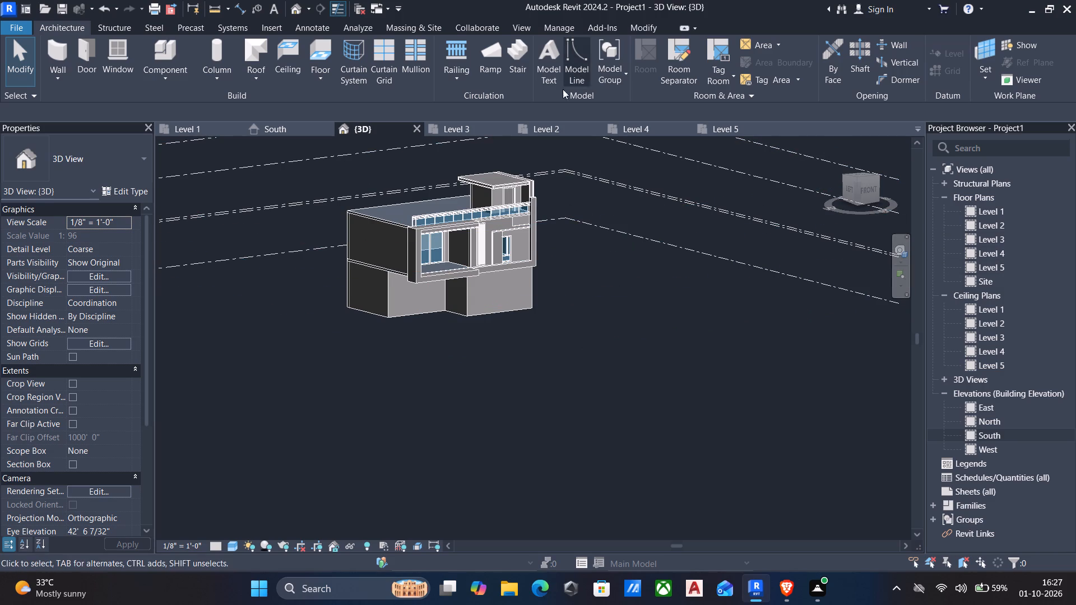
{"action": "left_click", "coordinate": [494, 220]}
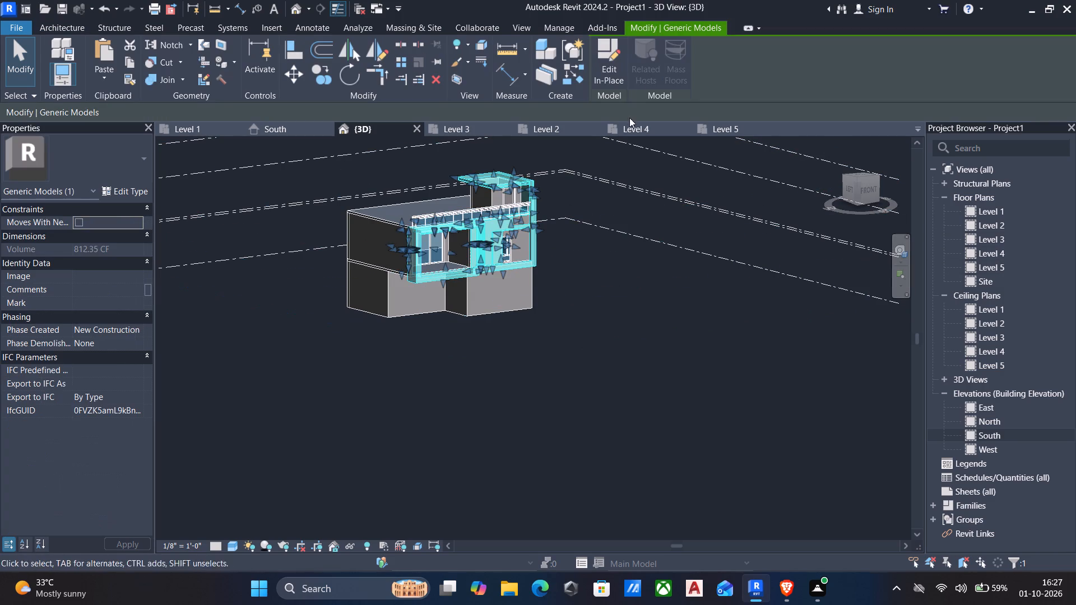
{"action": "left_click", "coordinate": [611, 68]}
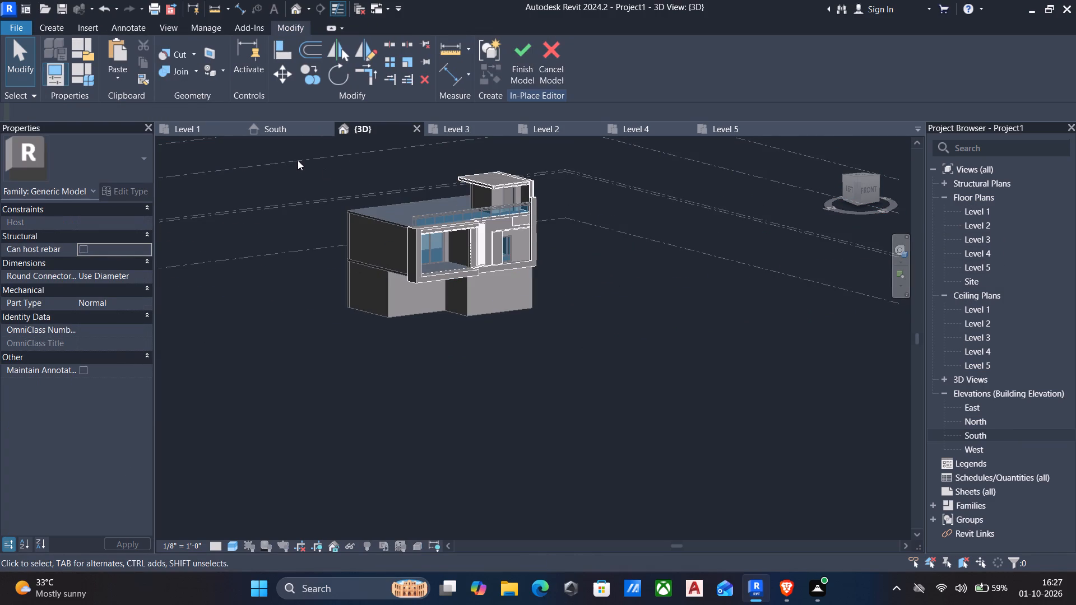
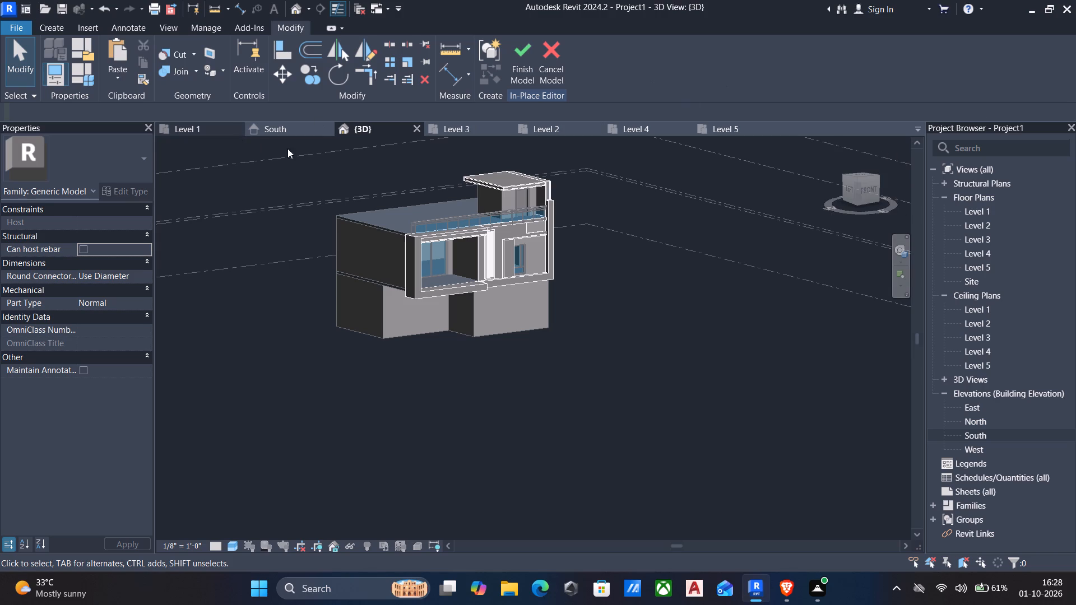
Start an extrusion in the in-place model and pick the main roof's top surface as its work plane.
{"action": "scroll", "coordinate": [604, 255], "scroll_direction": "up", "scroll_amount": 1}
{"action": "middle_click_drag", "start_coordinate": [606, 255], "coordinate": [551, 257], "text": "shift"}
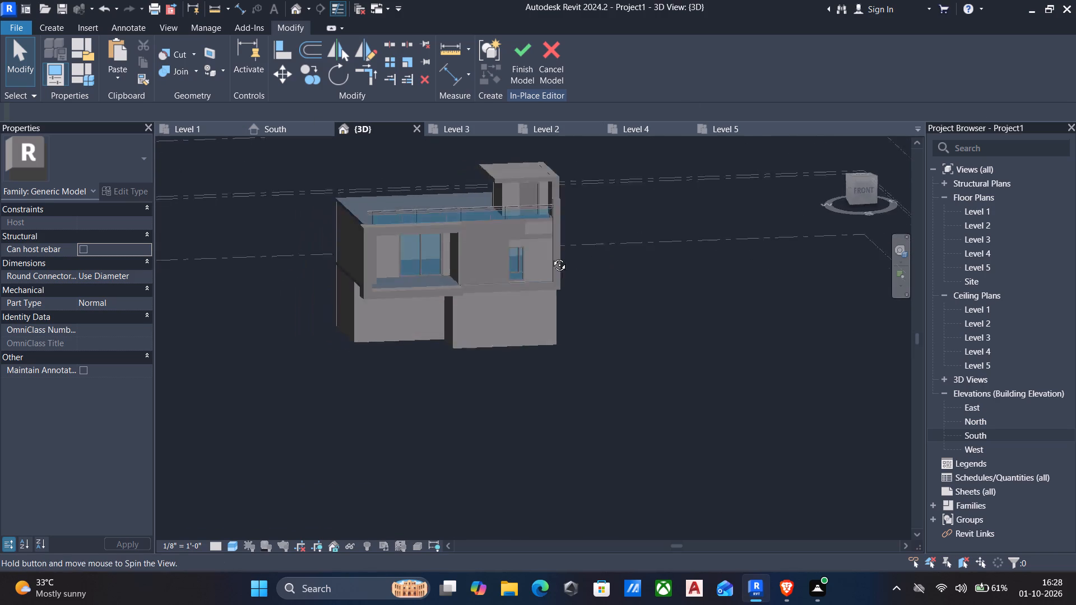
{"action": "middle_click_drag", "start_coordinate": [551, 257], "coordinate": [624, 303], "text": "shift"}
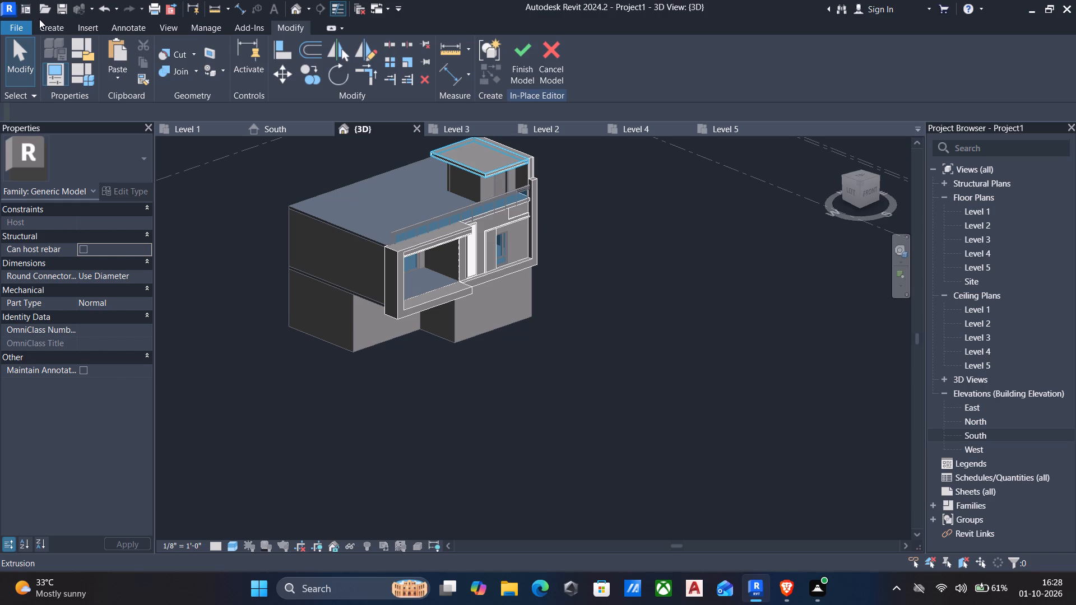
{"action": "left_click", "coordinate": [58, 27]}
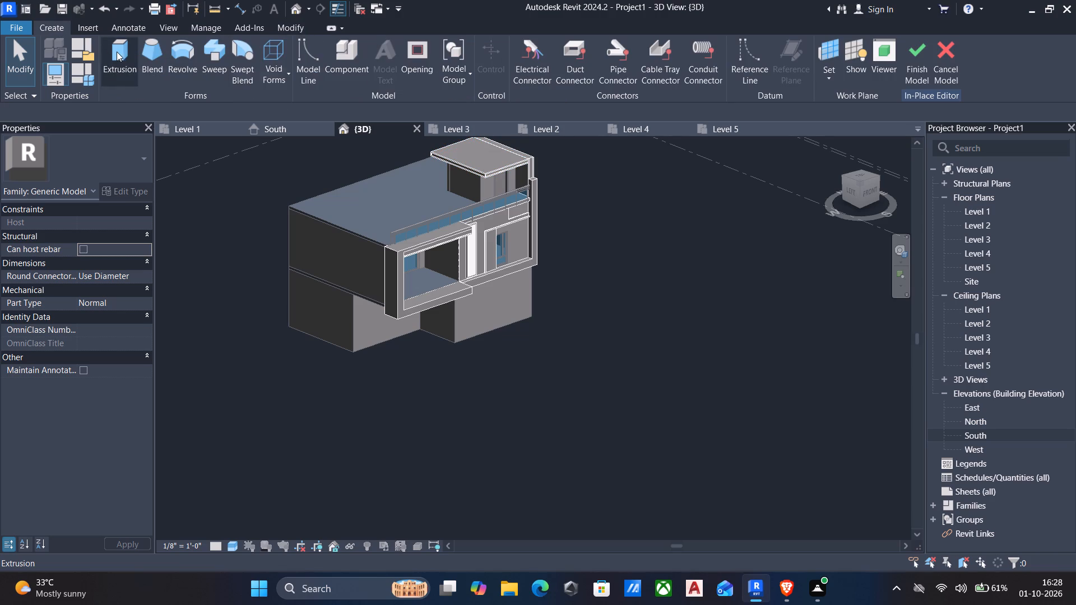
{"action": "left_click", "coordinate": [118, 52]}
{"action": "left_click", "coordinate": [647, 80]}
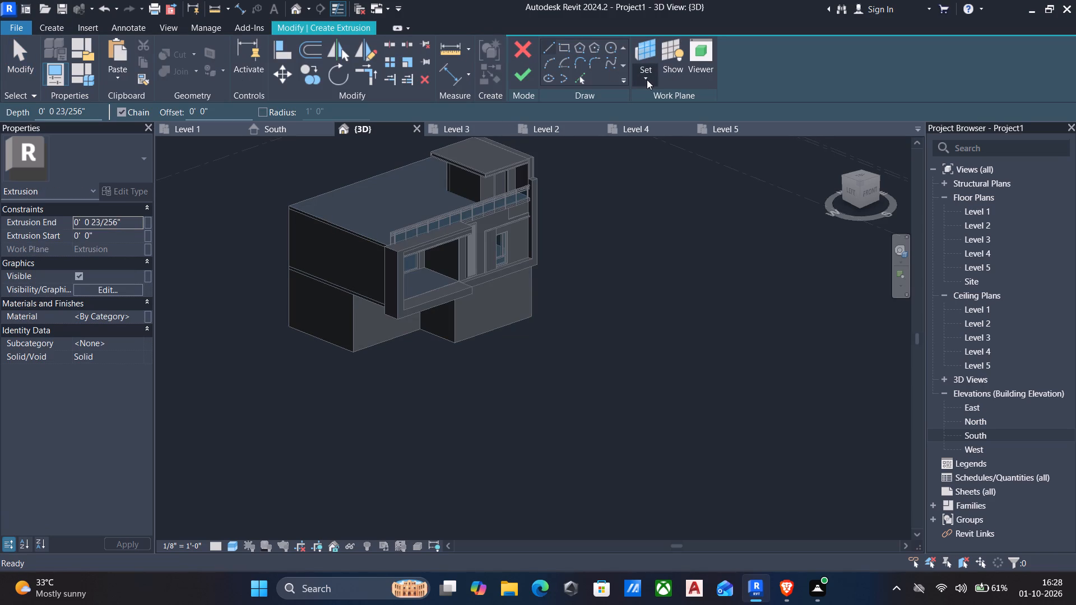
{"action": "left_click_drag", "start_coordinate": [672, 132], "coordinate": [559, 135]}
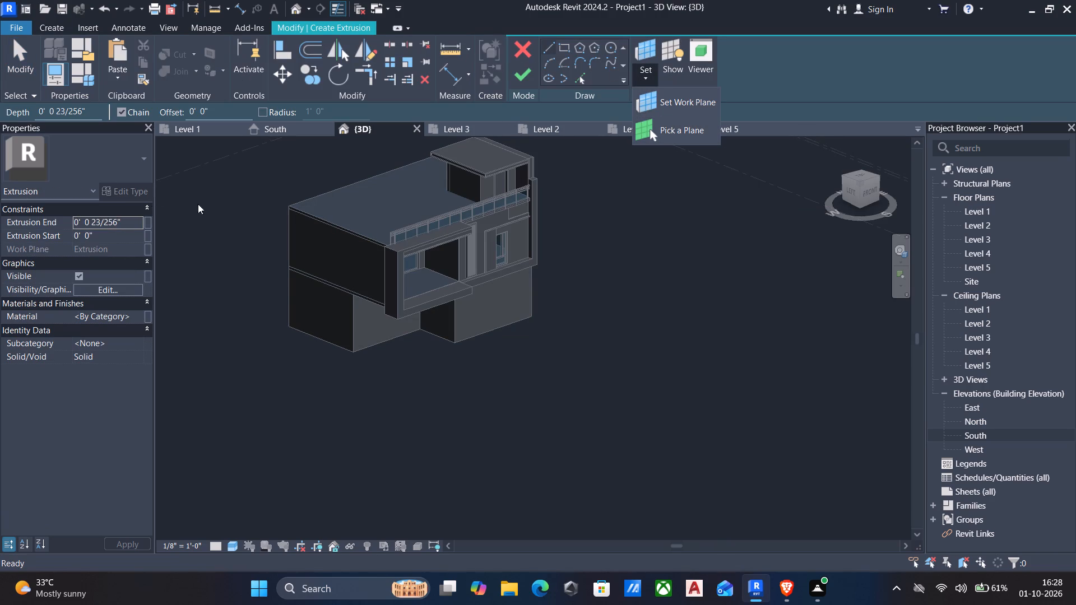
{"action": "scroll", "coordinate": [329, 220], "scroll_direction": "up", "scroll_amount": 4}
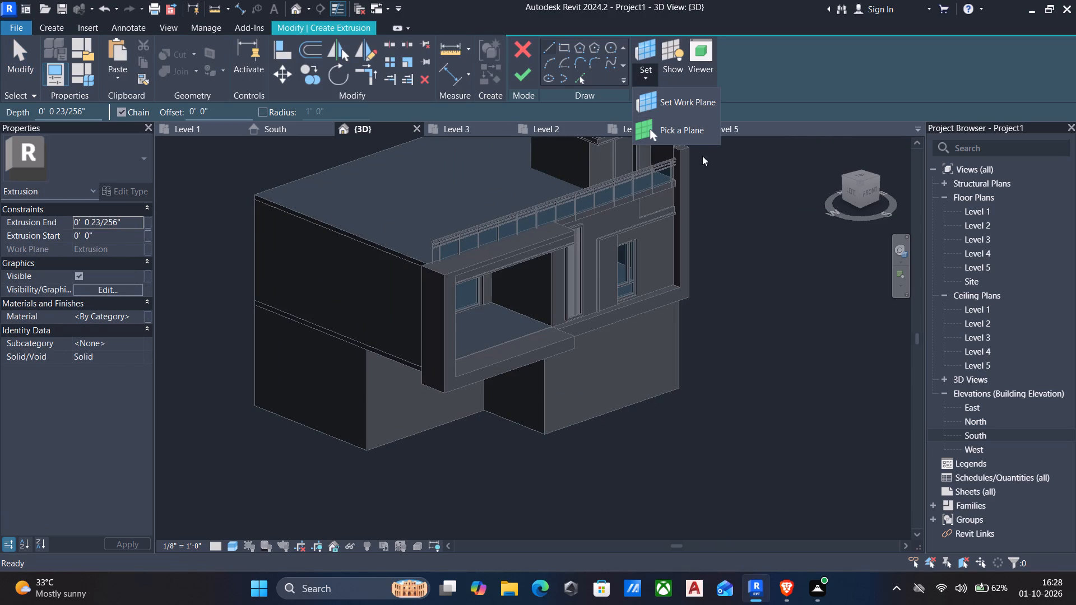
{"action": "left_click", "coordinate": [674, 131]}
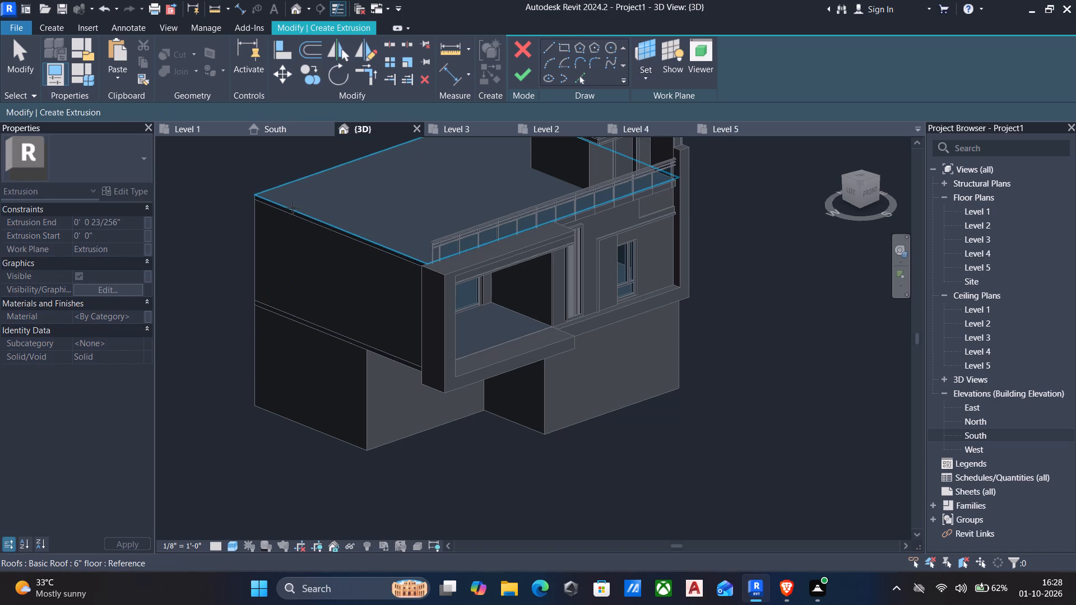
{"action": "left_click", "coordinate": [290, 207]}
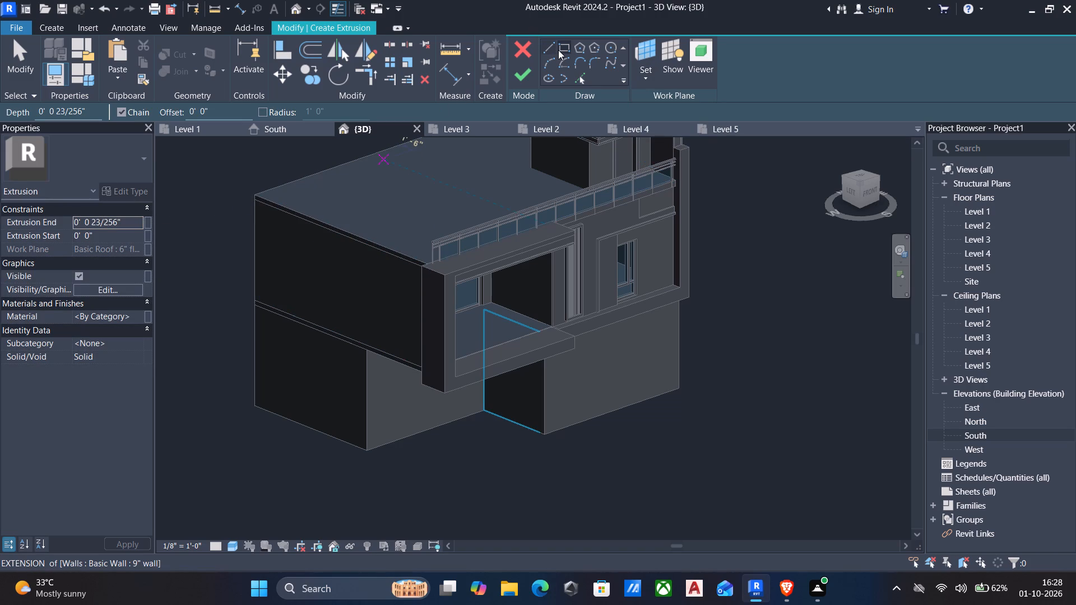
On the Level 4 floor plan, sketch a rectangle about 9" wide and 25'-9" long along the roof's west edge.
{"action": "left_click", "coordinate": [558, 50]}
{"action": "scroll", "coordinate": [312, 174], "scroll_direction": "up", "scroll_amount": 4}
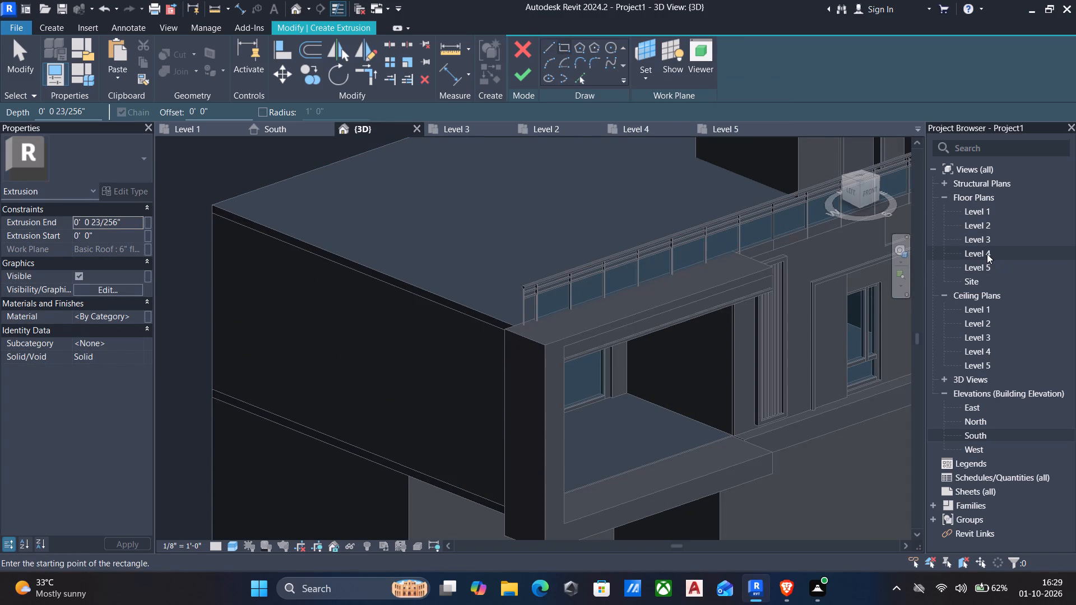
{"action": "double_click", "coordinate": [967, 266]}
{"action": "scroll", "coordinate": [967, 266], "scroll_direction": "up", "scroll_amount": 1}
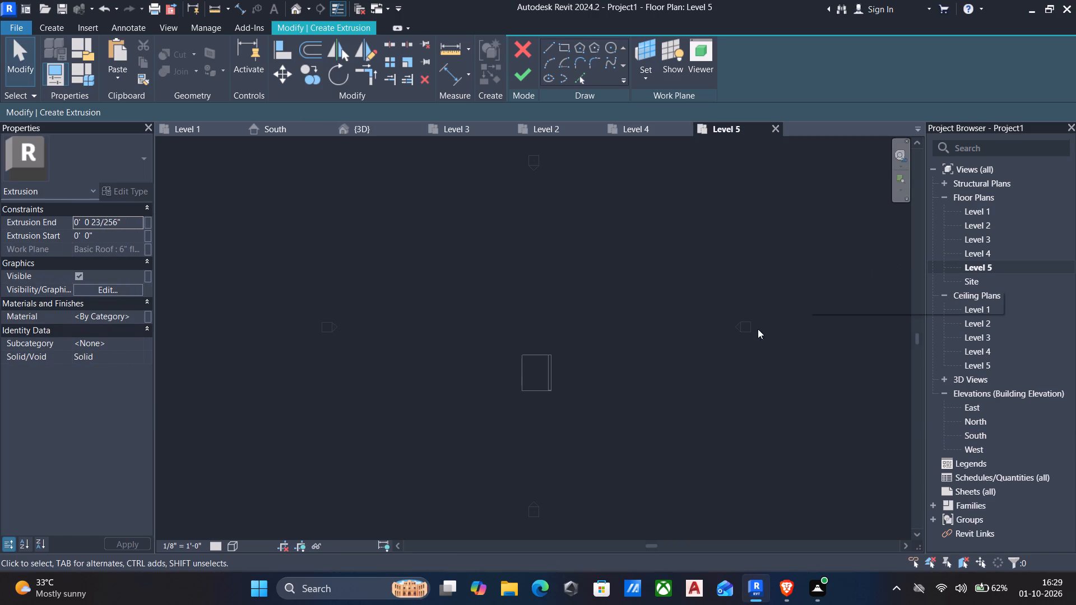
{"action": "double_click", "coordinate": [981, 253]}
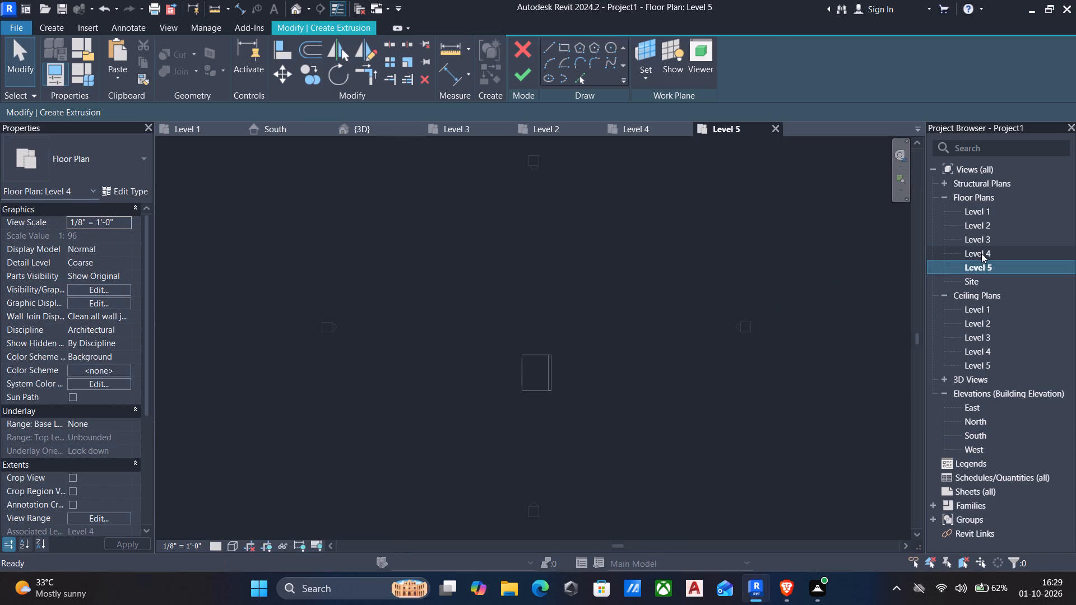
{"action": "scroll", "coordinate": [634, 318], "scroll_direction": "down", "scroll_amount": 3}
{"action": "middle_click_drag", "start_coordinate": [504, 259], "coordinate": [613, 327]}
{"action": "scroll", "coordinate": [613, 327], "scroll_direction": "down", "scroll_amount": 4}
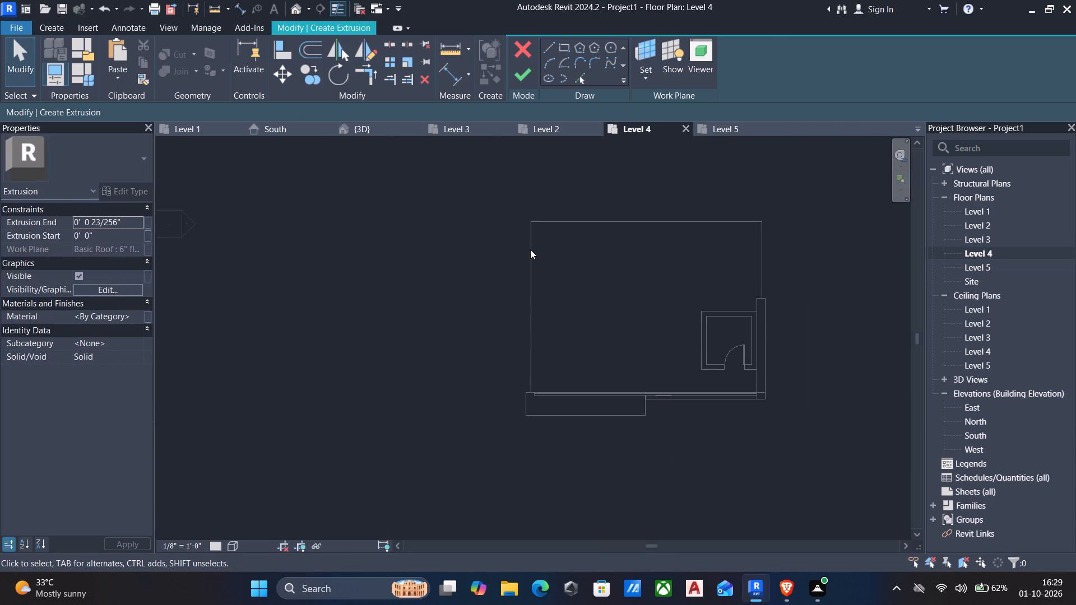
{"action": "left_click", "coordinate": [564, 43]}
{"action": "scroll", "coordinate": [530, 225], "scroll_direction": "up", "scroll_amount": 5}
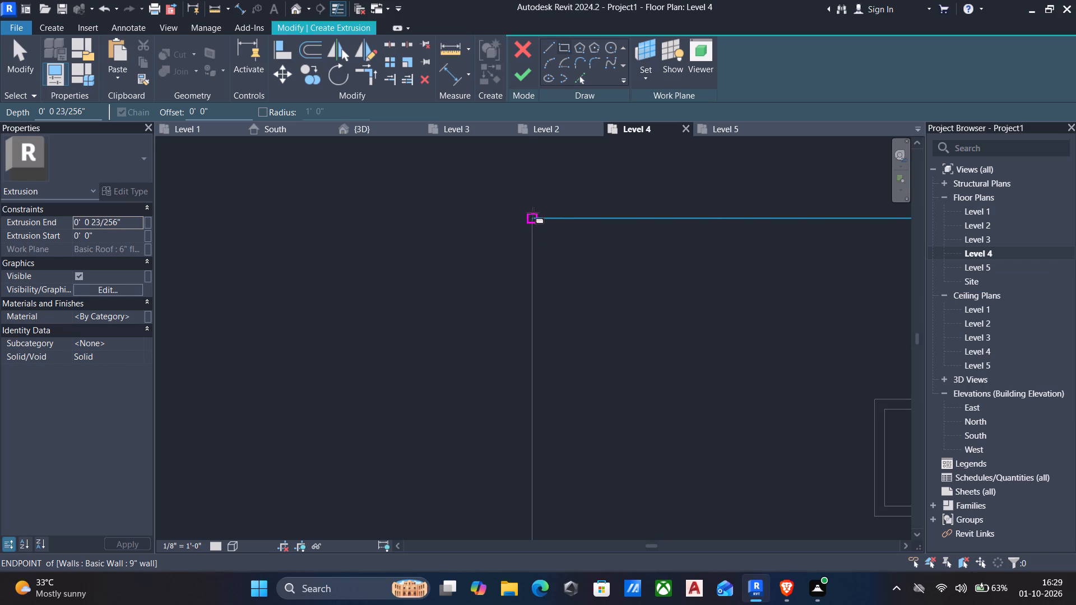
{"action": "left_click_drag", "start_coordinate": [533, 213], "coordinate": [538, 241]}
{"action": "scroll", "coordinate": [571, 315], "scroll_direction": "down", "scroll_amount": 1}
{"action": "middle_click_drag", "start_coordinate": [571, 319], "coordinate": [485, 209]}
{"action": "scroll", "coordinate": [454, 403], "scroll_direction": "up", "scroll_amount": 2}
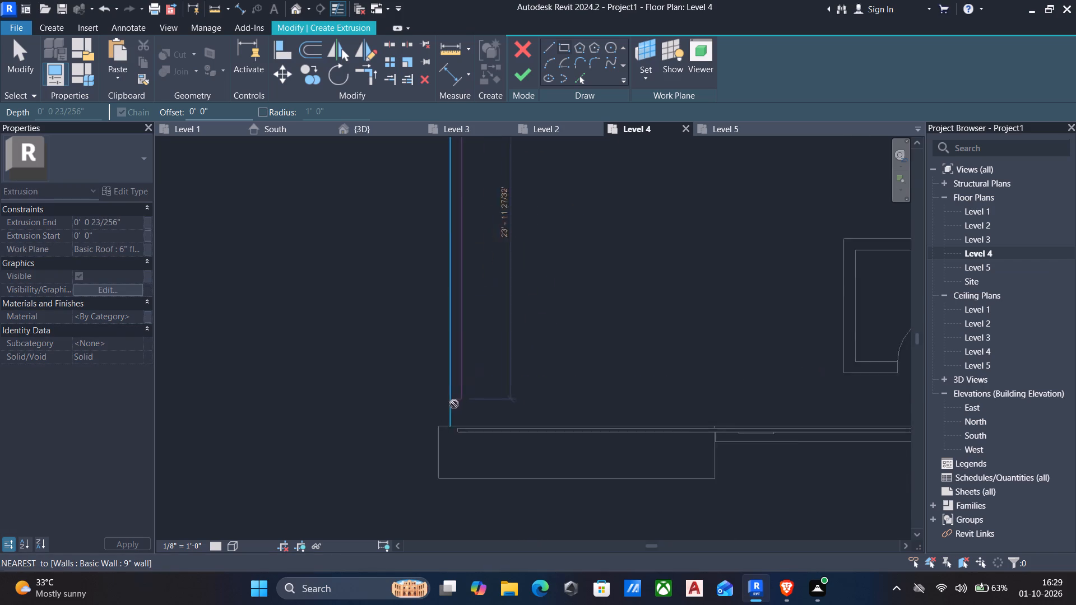
{"action": "scroll", "coordinate": [454, 404], "scroll_direction": "up", "scroll_amount": 2}
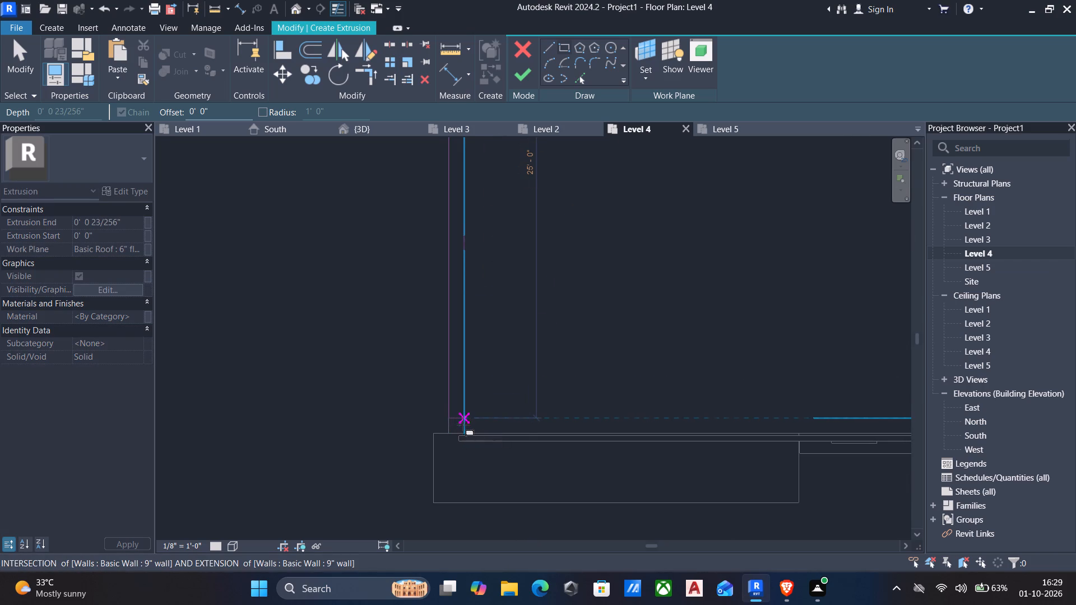
{"action": "left_click", "coordinate": [463, 430]}
{"action": "scroll", "coordinate": [449, 403], "scroll_direction": "down", "scroll_amount": 2}
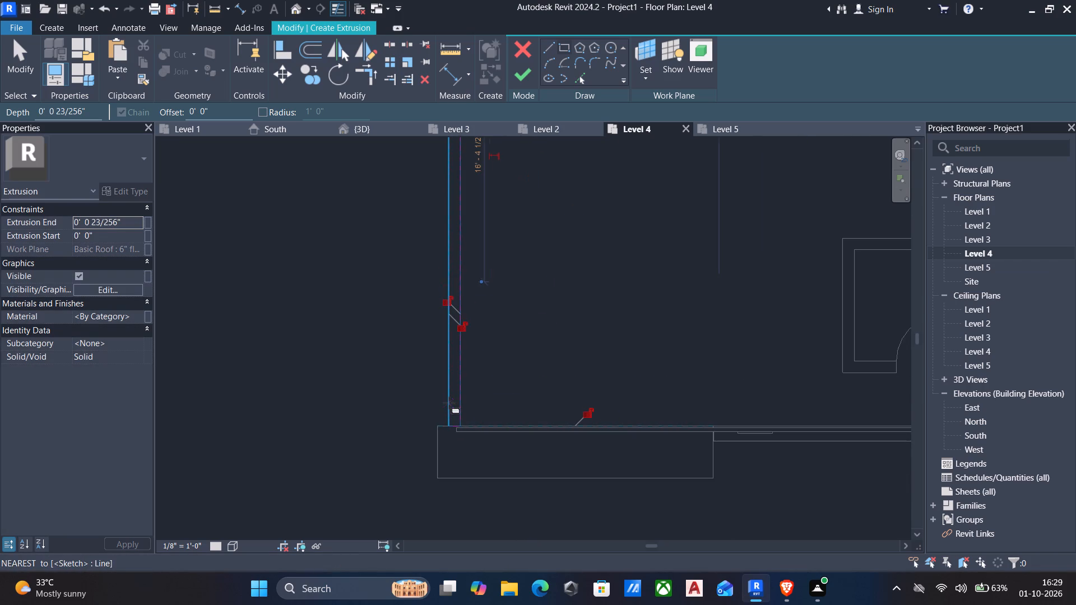
{"action": "key", "text": "Escape"}
{"action": "scroll", "coordinate": [395, 319], "scroll_direction": "down", "scroll_amount": 4}
{"action": "middle_click_drag", "start_coordinate": [400, 303], "coordinate": [411, 413]}
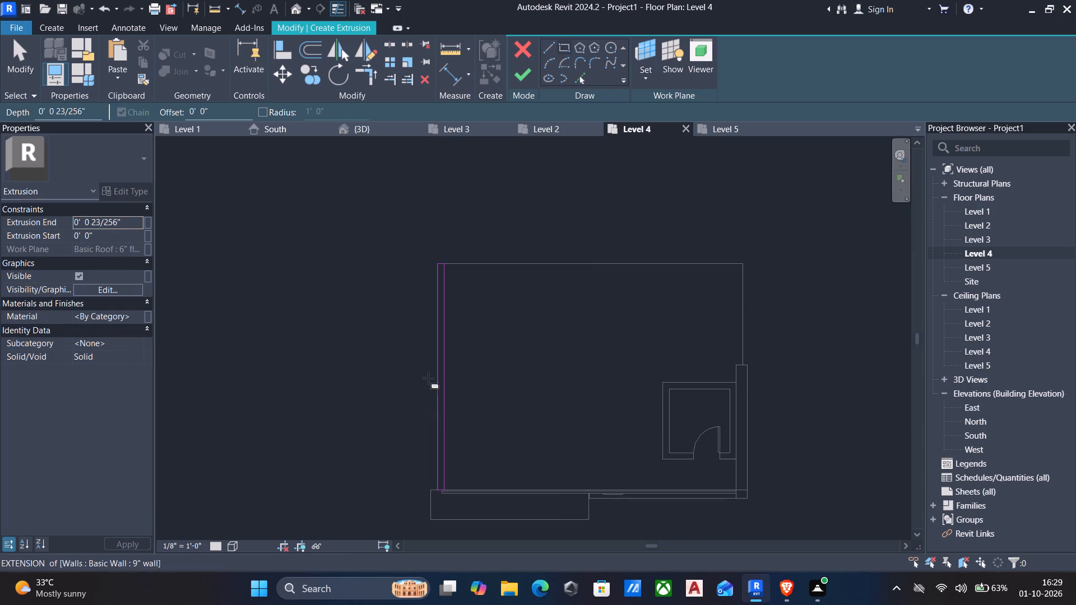
{"action": "key", "text": "Escape"}
Set the rectangle's width to 6" by moving its inner long line, and finish the extrusion sketch.
{"action": "left_click", "coordinate": [441, 351]}
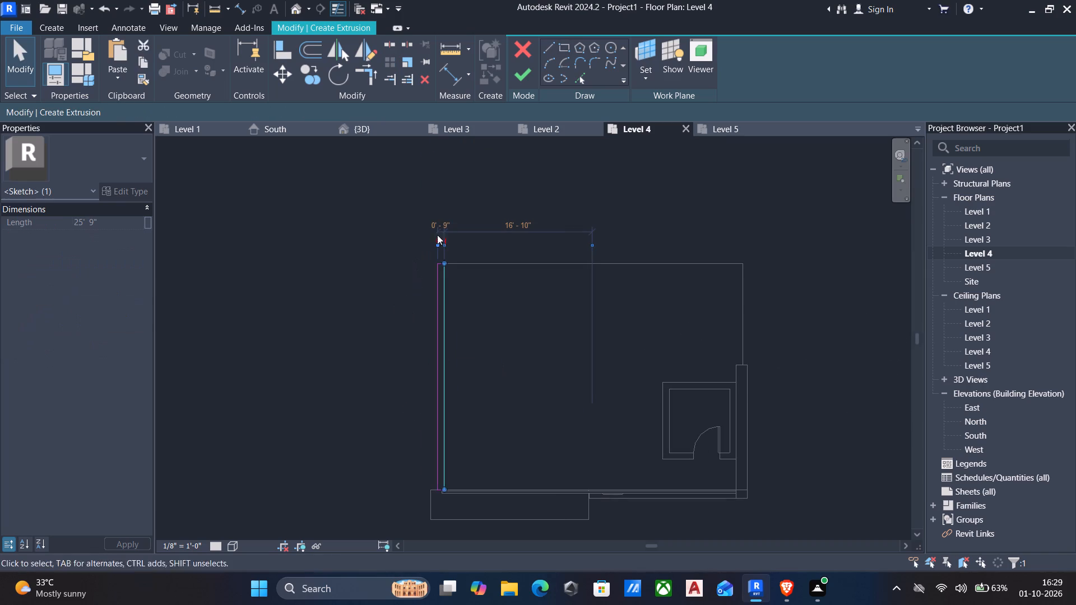
{"action": "scroll", "coordinate": [438, 232], "scroll_direction": "up", "scroll_amount": 5}
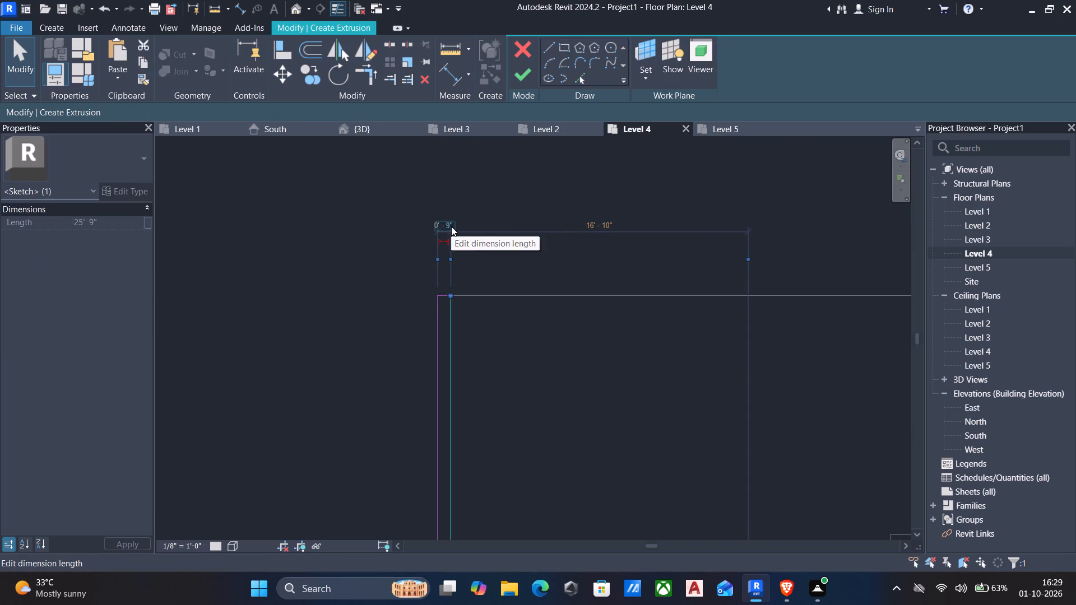
{"action": "left_click", "coordinate": [448, 224]}
{"action": "type", "text": "6\""}
{"action": "key", "text": "Return"}
{"action": "scroll", "coordinate": [412, 266], "scroll_direction": "down", "scroll_amount": 3}
{"action": "middle_click_drag", "start_coordinate": [407, 278], "coordinate": [441, 251]}
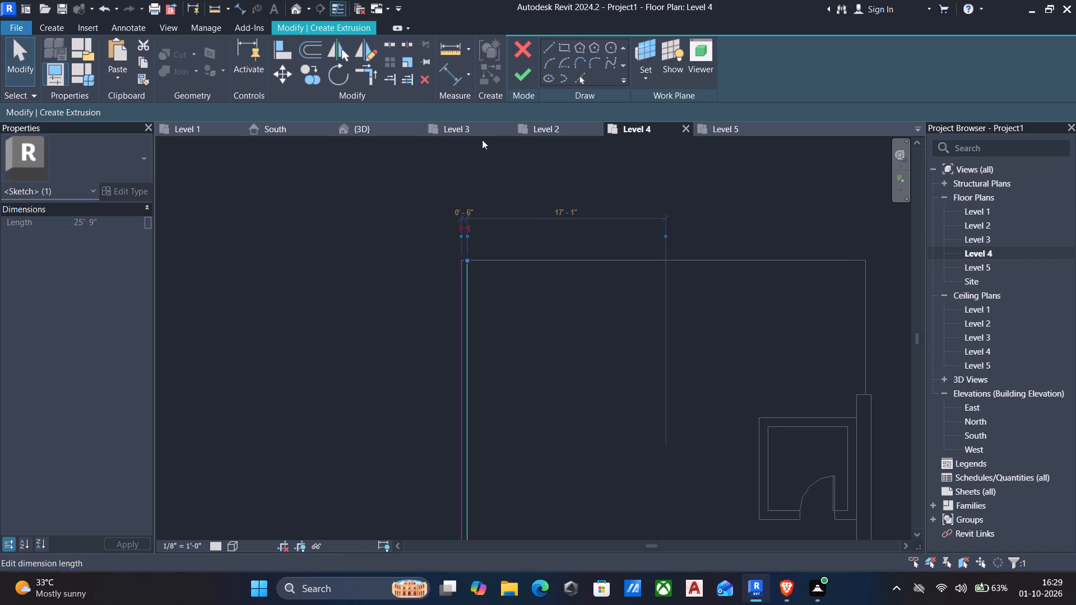
{"action": "left_click", "coordinate": [521, 78]}
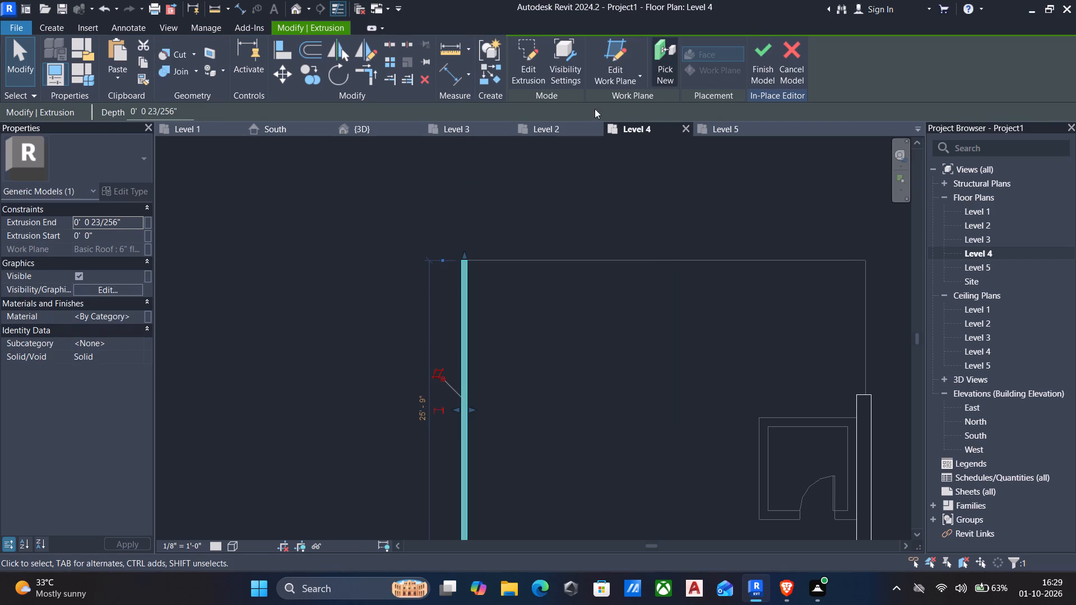
In the 3D view, stretch the top of the west-edge extrusion upward to a height of about 3'-8".
{"action": "left_click", "coordinate": [381, 127]}
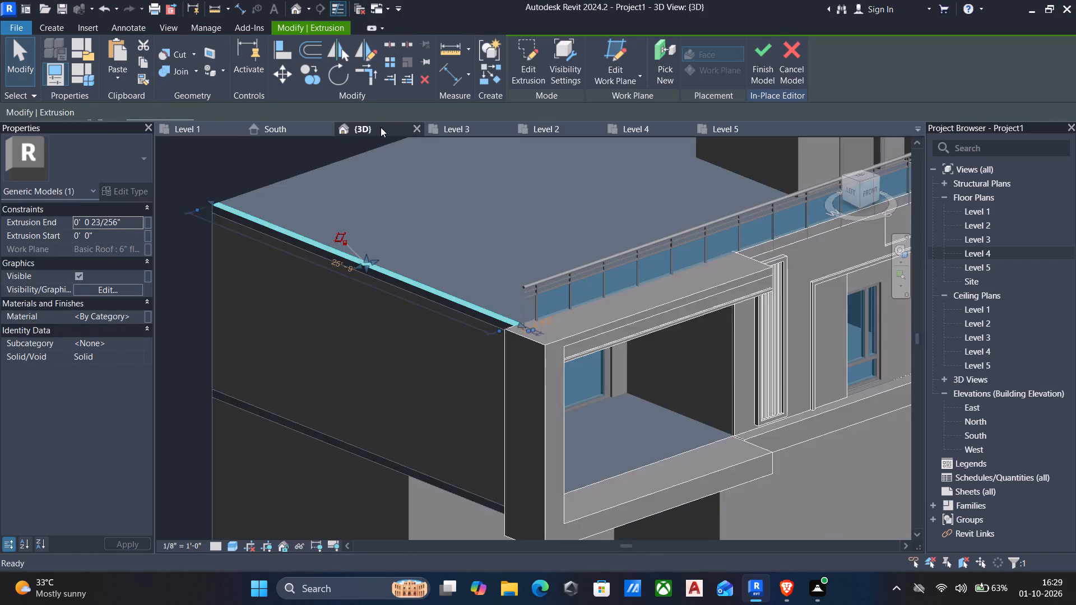
{"action": "scroll", "coordinate": [350, 208], "scroll_direction": "down", "scroll_amount": 4}
{"action": "scroll", "coordinate": [409, 267], "scroll_direction": "up", "scroll_amount": 4}
{"action": "scroll", "coordinate": [454, 318], "scroll_direction": "up", "scroll_amount": 5}
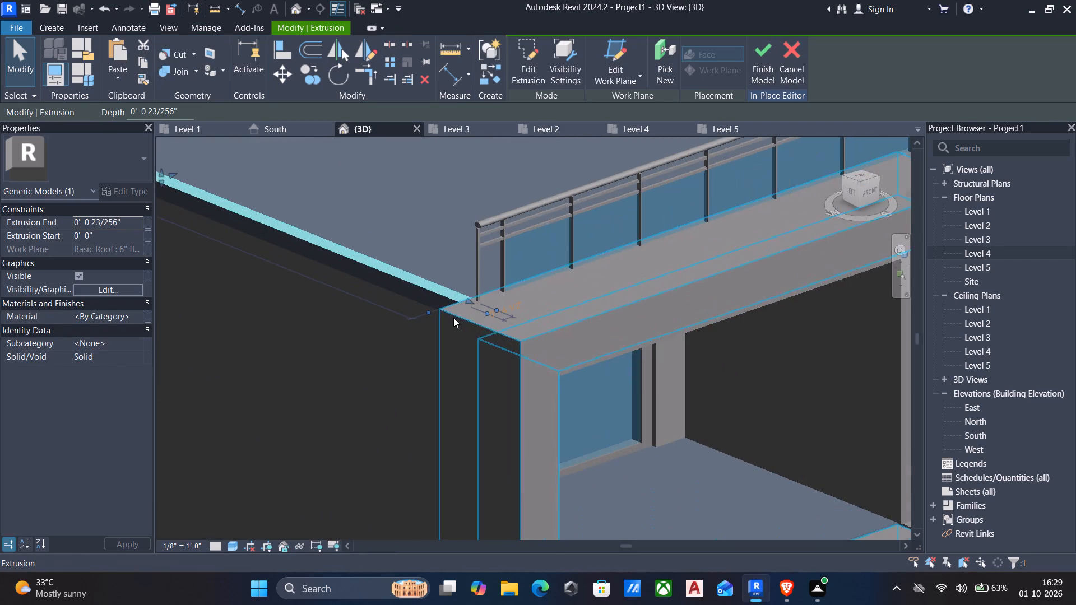
{"action": "middle_click_drag", "start_coordinate": [453, 318], "coordinate": [420, 323], "text": "shift"}
{"action": "scroll", "coordinate": [418, 333], "scroll_direction": "down", "scroll_amount": 1}
{"action": "middle_click_drag", "start_coordinate": [419, 333], "coordinate": [490, 283]}
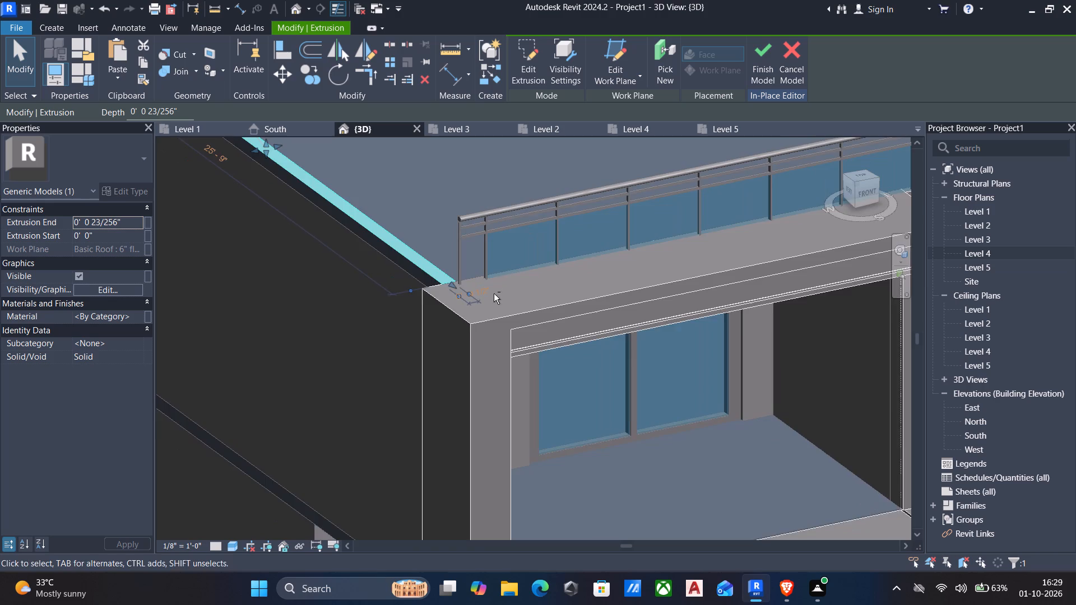
{"action": "middle_click_drag", "start_coordinate": [494, 294], "coordinate": [467, 295], "text": "shift"}
{"action": "scroll", "coordinate": [467, 295], "scroll_direction": "up", "scroll_amount": 1}
{"action": "scroll", "coordinate": [474, 295], "scroll_direction": "down", "scroll_amount": 3}
{"action": "middle_click_drag", "start_coordinate": [477, 294], "coordinate": [566, 333]}
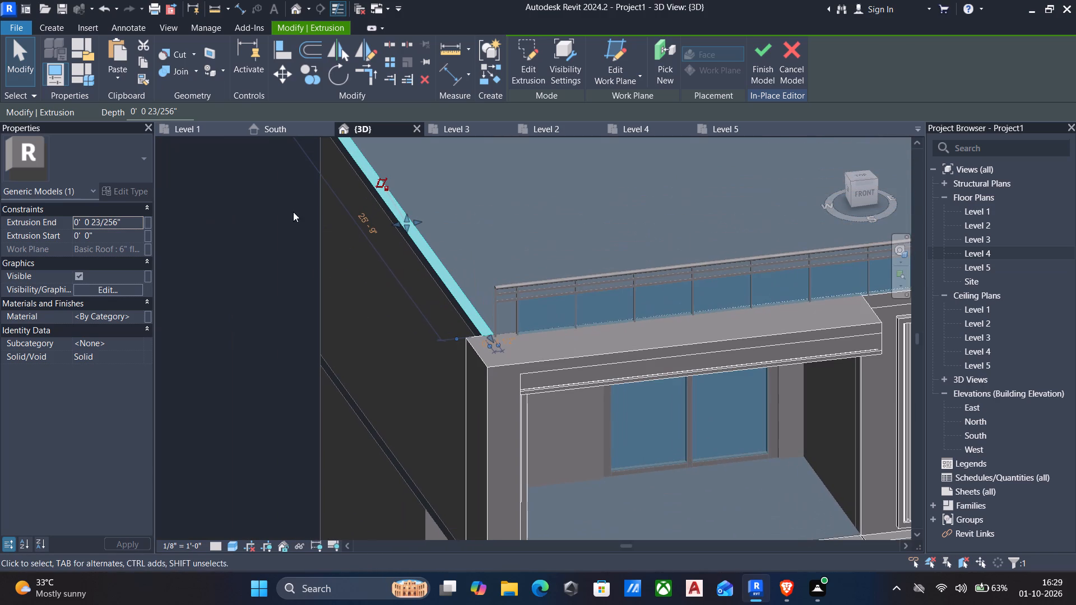
{"action": "left_click_drag", "start_coordinate": [404, 219], "coordinate": [411, 176]}
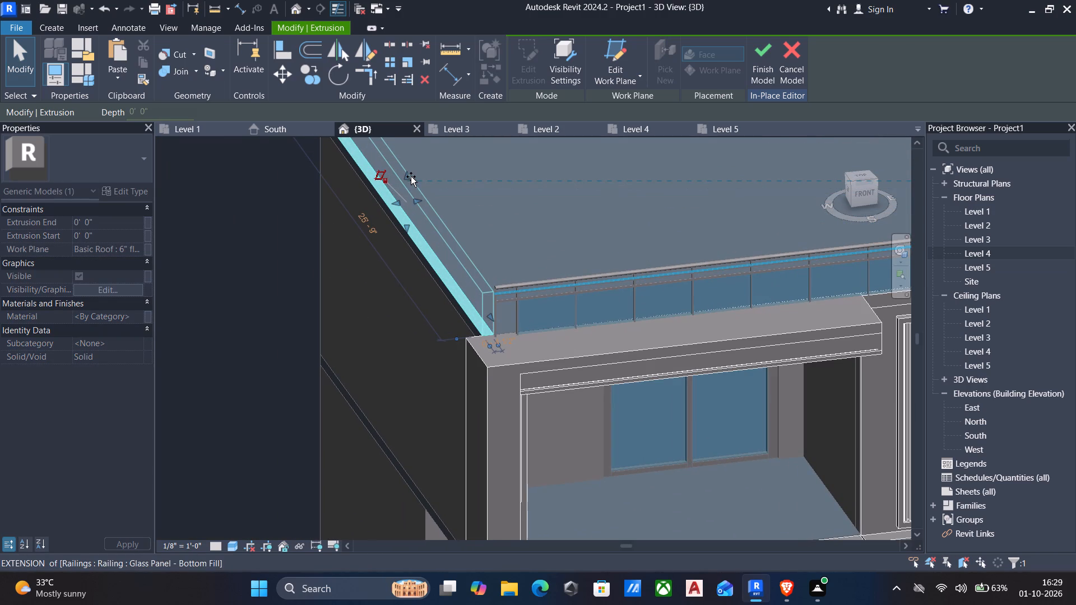
{"action": "left_click_drag", "start_coordinate": [411, 176], "coordinate": [411, 176]}
{"action": "scroll", "coordinate": [395, 252], "scroll_direction": "down", "scroll_amount": 2}
{"action": "middle_click_drag", "start_coordinate": [386, 280], "coordinate": [377, 307]}
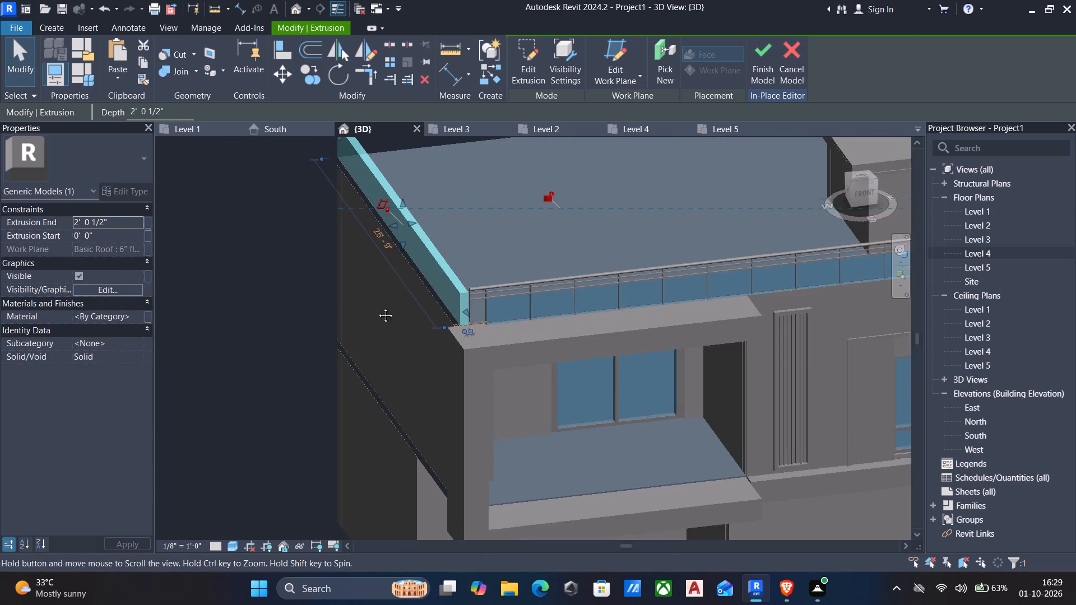
{"action": "middle_click_drag", "start_coordinate": [377, 307], "coordinate": [378, 312]}
{"action": "left_click_drag", "start_coordinate": [396, 226], "coordinate": [408, 205]}
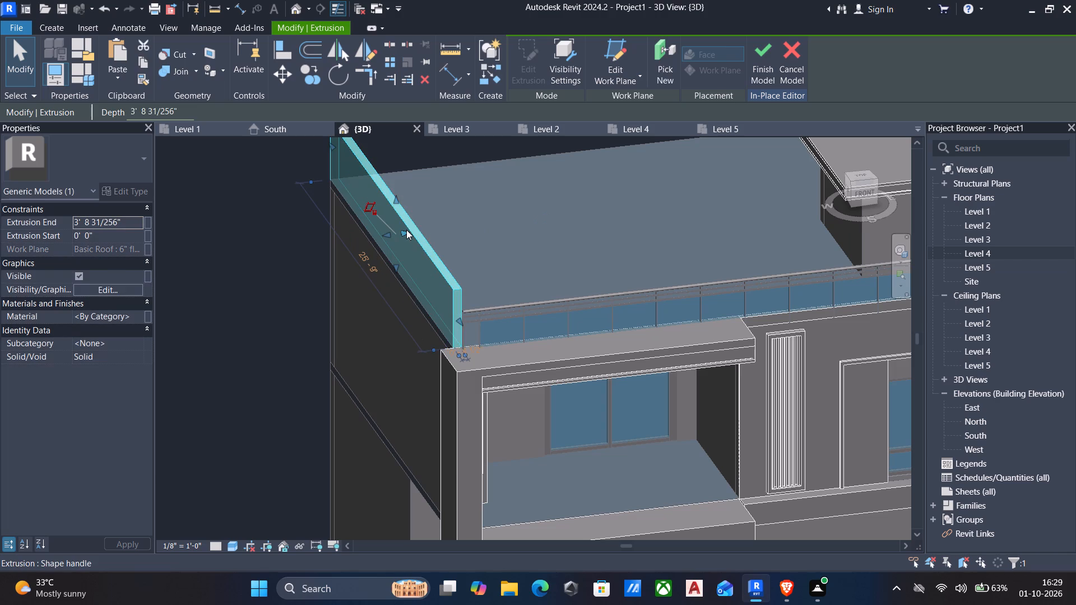
{"action": "key", "text": "Escape"}
Examine the new parapet from several sides, especially the corner where it meets the front glass railing.
{"action": "scroll", "coordinate": [481, 239], "scroll_direction": "down", "scroll_amount": 2}
{"action": "middle_click_drag", "start_coordinate": [489, 242], "coordinate": [243, 271], "text": "shift"}
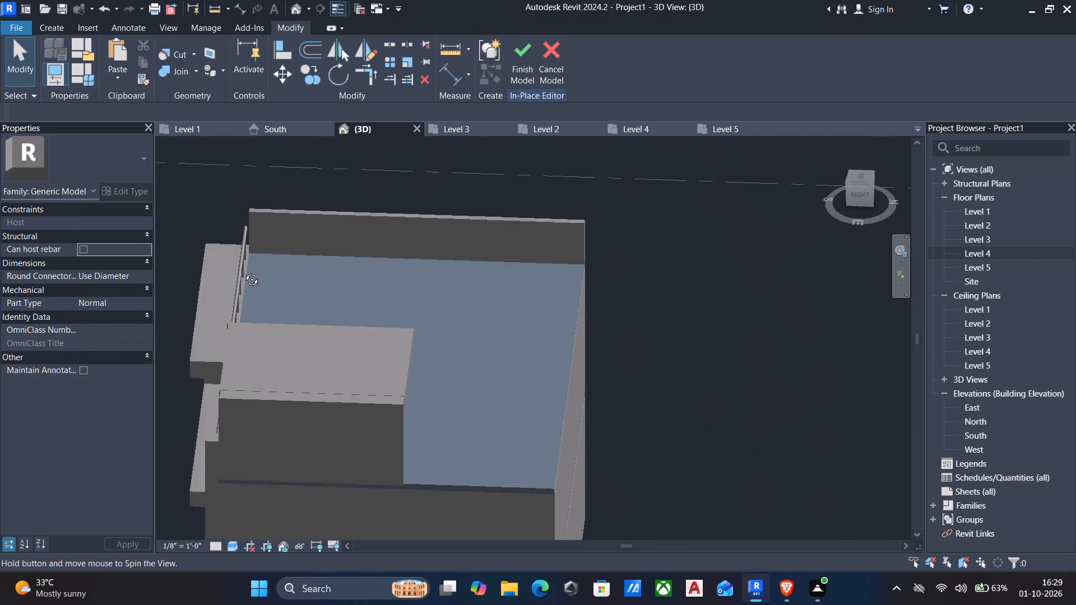
{"action": "middle_click_drag", "start_coordinate": [243, 271], "coordinate": [305, 235], "text": "shift"}
{"action": "middle_click_drag", "start_coordinate": [344, 239], "coordinate": [352, 237], "text": "shift"}
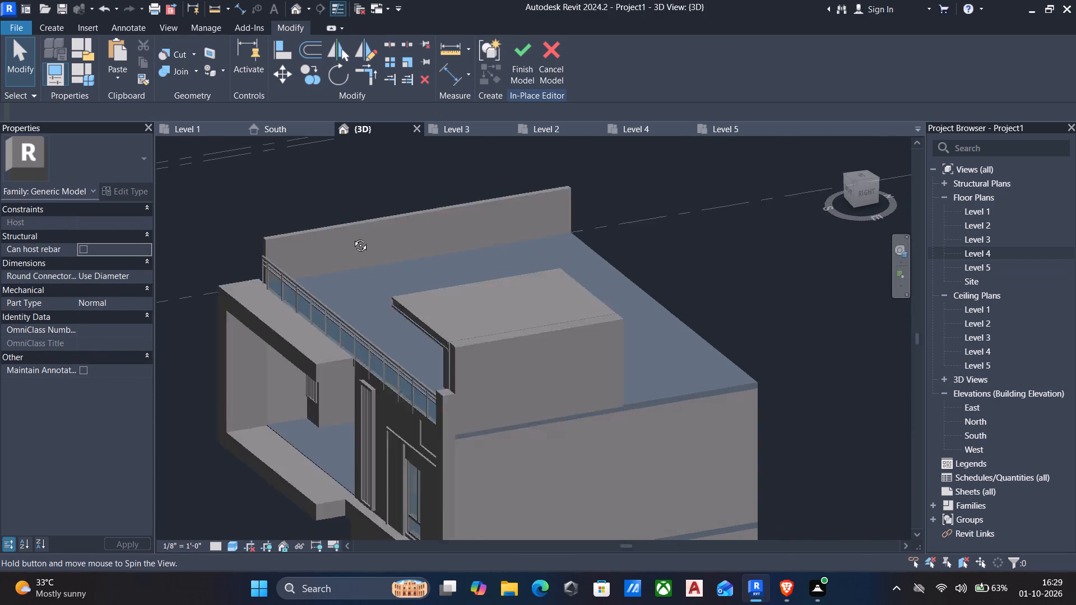
{"action": "middle_click_drag", "start_coordinate": [352, 237], "coordinate": [556, 229], "text": "shift"}
{"action": "scroll", "coordinate": [508, 287], "scroll_direction": "up", "scroll_amount": 11}
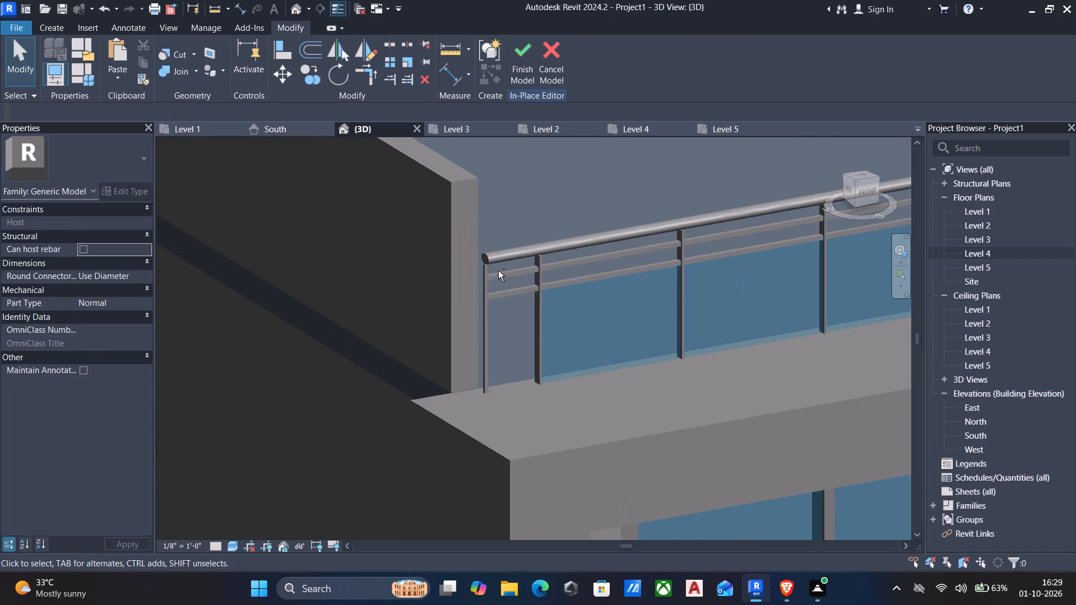
{"action": "middle_click_drag", "start_coordinate": [498, 271], "coordinate": [430, 305], "text": "shift"}
{"action": "scroll", "coordinate": [481, 285], "scroll_direction": "up", "scroll_amount": 1, "text": "shift"}
{"action": "scroll", "coordinate": [430, 305], "scroll_direction": "down", "scroll_amount": 2}
{"action": "middle_click_drag", "start_coordinate": [435, 301], "coordinate": [519, 250]}
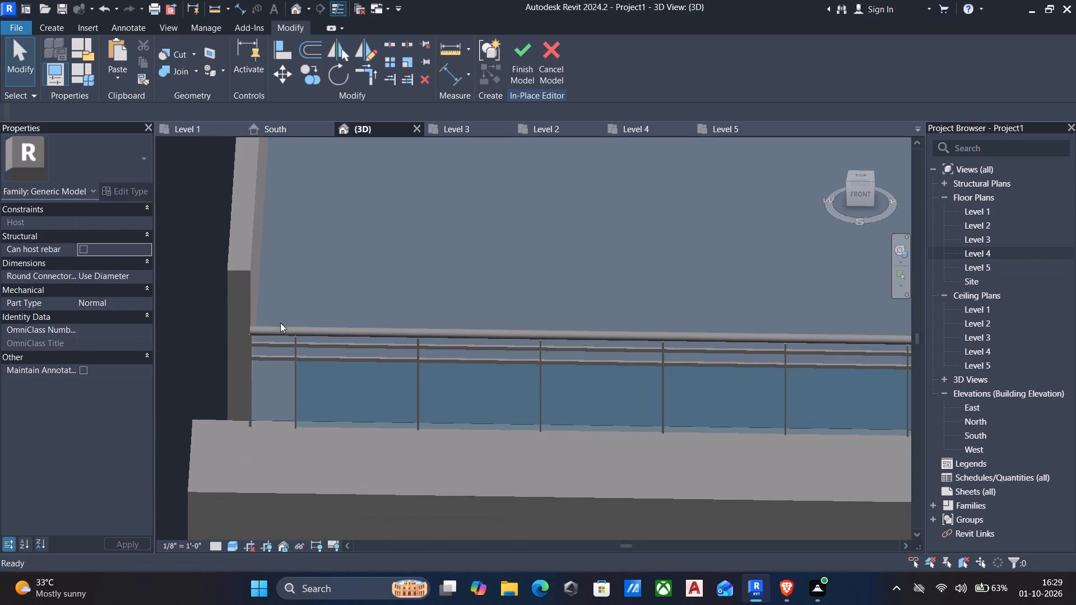
{"action": "scroll", "coordinate": [266, 327], "scroll_direction": "up", "scroll_amount": 4}
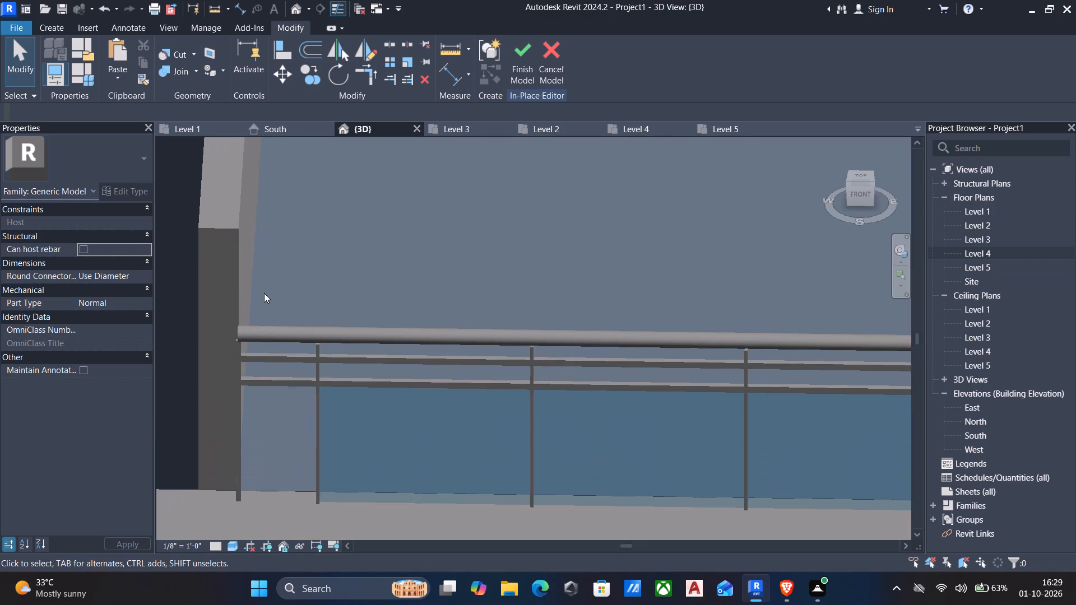
{"action": "scroll", "coordinate": [260, 298], "scroll_direction": "down", "scroll_amount": 3}
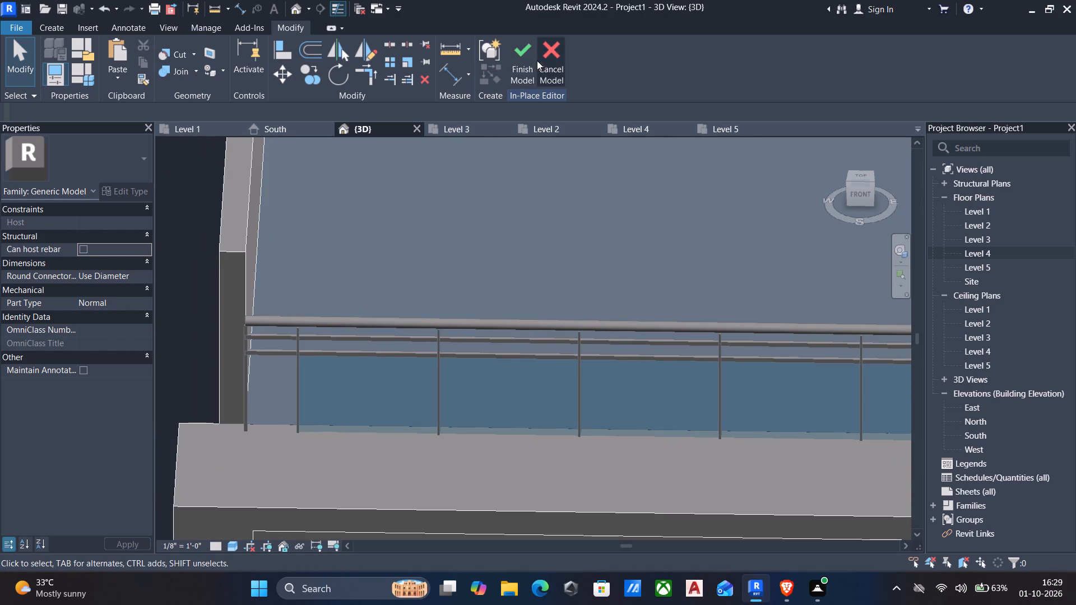
{"action": "scroll", "coordinate": [543, 174], "scroll_direction": "down", "scroll_amount": 4}
{"action": "left_click", "coordinate": [530, 273]}
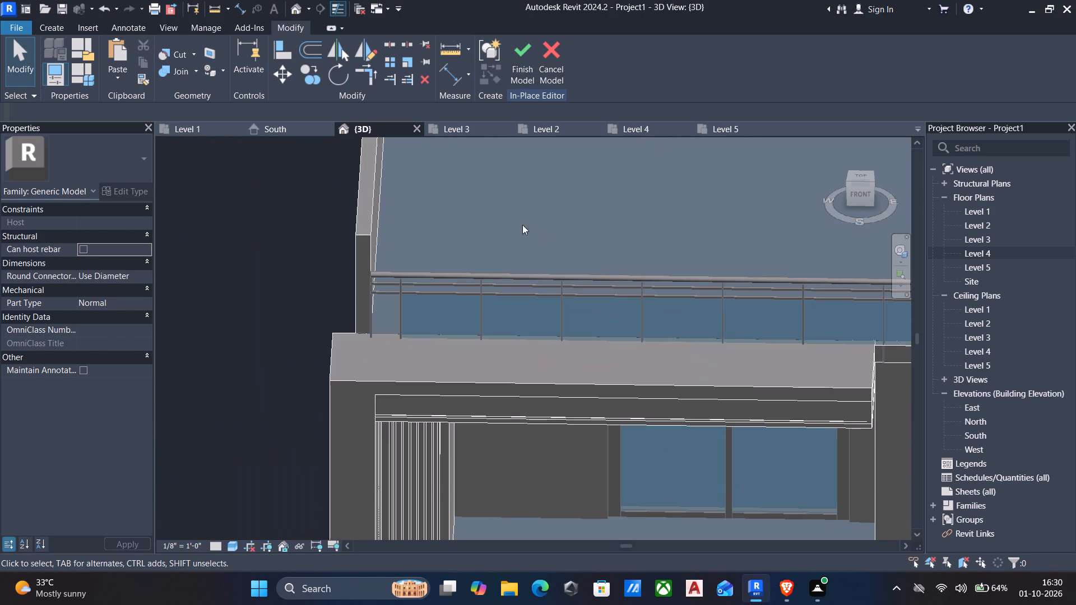
Finish the in-place model that contains the west-edge parapet.
{"action": "left_click", "coordinate": [524, 53]}
Select the roof terrace's front glass railing and nudge it west in small increments toward the inner face of the west parapet.
{"action": "scroll", "coordinate": [545, 125], "scroll_direction": "down", "scroll_amount": 4}
{"action": "left_click", "coordinate": [521, 235]}
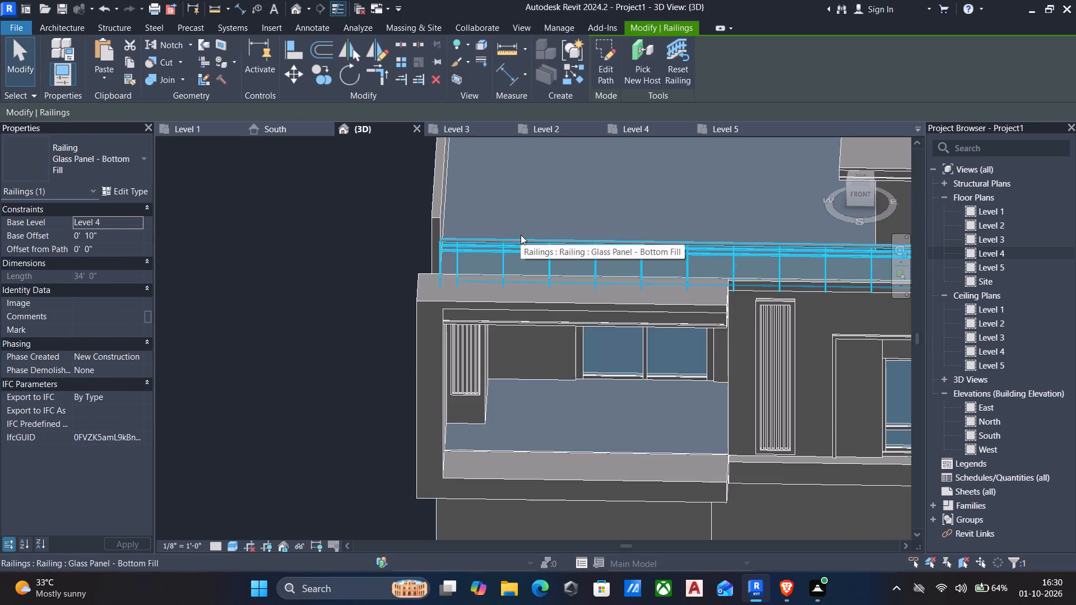
{"action": "key", "text": "Up"}
{"action": "scroll", "coordinate": [507, 283], "scroll_direction": "up", "scroll_amount": 4}
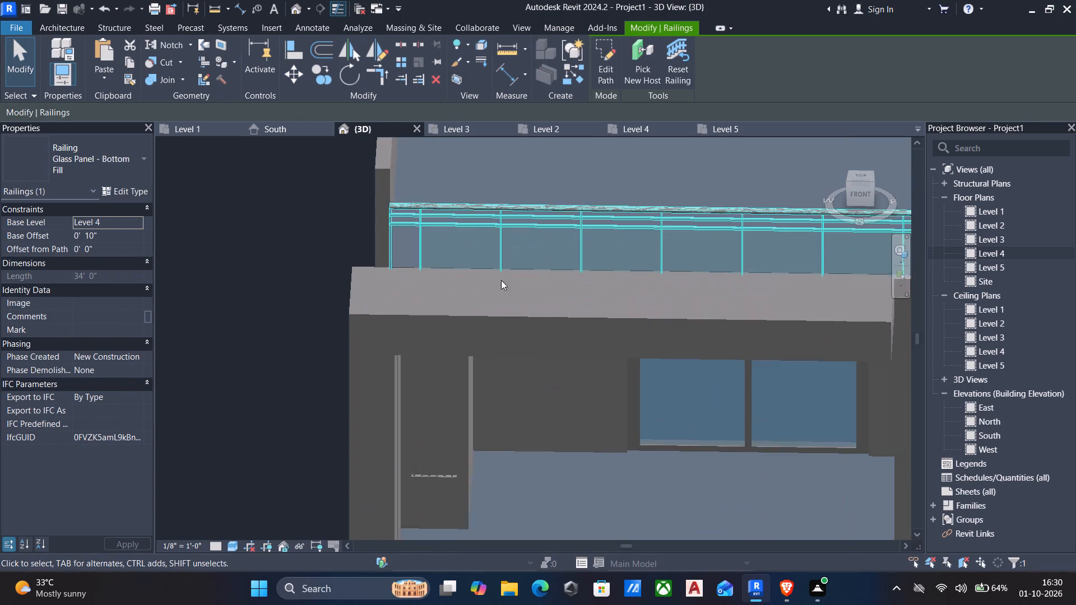
{"action": "scroll", "coordinate": [451, 240], "scroll_direction": "up", "scroll_amount": 5}
{"action": "scroll", "coordinate": [430, 245], "scroll_direction": "down", "scroll_amount": 3}
{"action": "middle_click_drag", "start_coordinate": [430, 249], "coordinate": [499, 241], "text": "shift"}
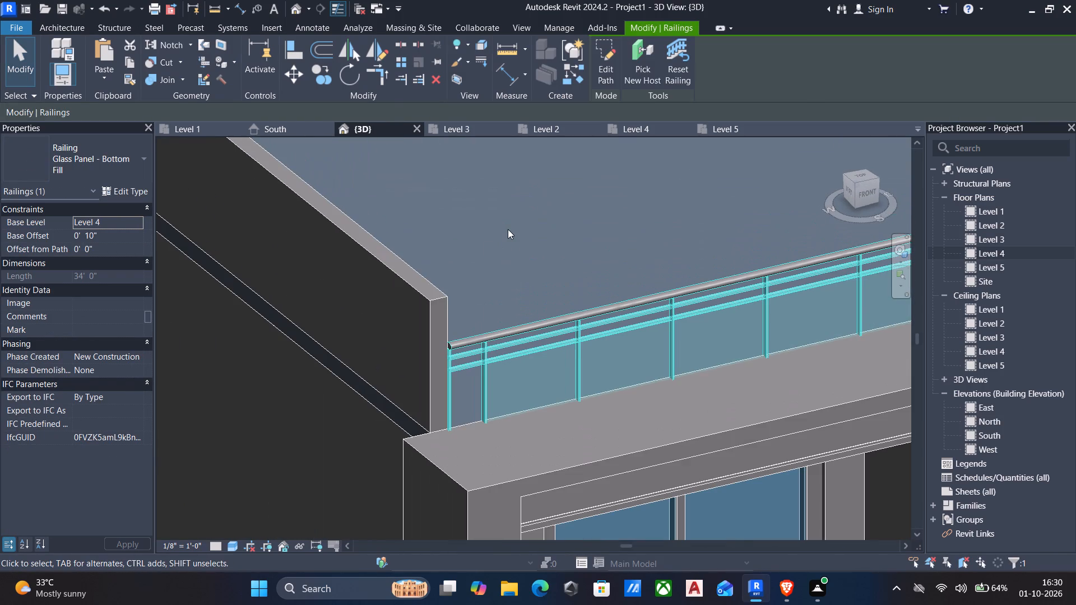
{"action": "scroll", "coordinate": [492, 339], "scroll_direction": "up", "scroll_amount": 4}
{"action": "middle_click", "coordinate": [483, 350]}
{"action": "middle_click_drag", "start_coordinate": [486, 348], "coordinate": [541, 346], "text": "shift"}
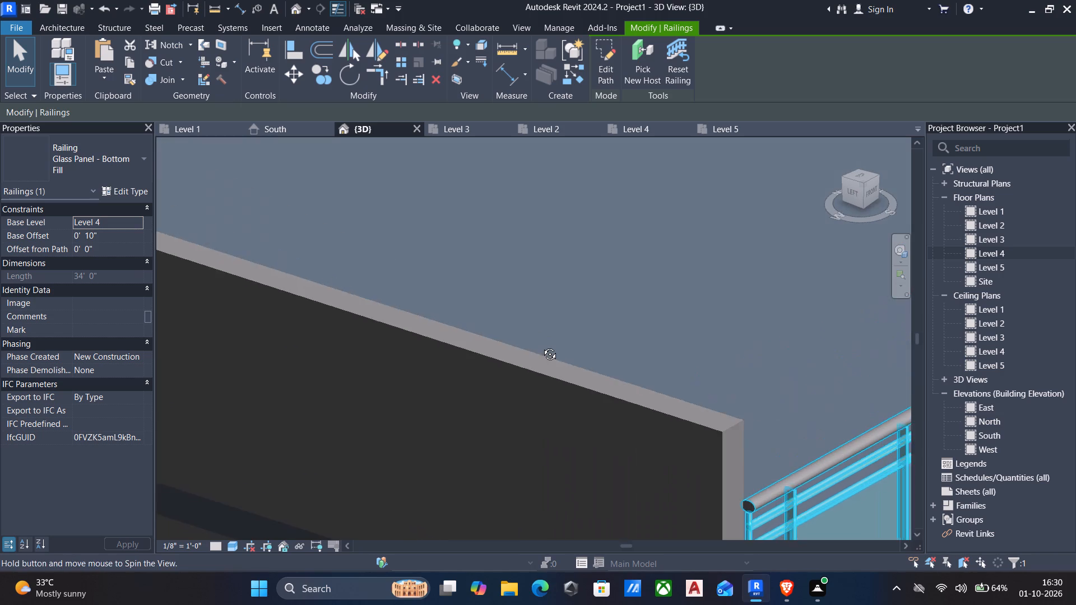
{"action": "middle_click_drag", "start_coordinate": [541, 346], "coordinate": [543, 346], "text": "shift"}
{"action": "middle_click_drag", "start_coordinate": [541, 345], "coordinate": [469, 162]}
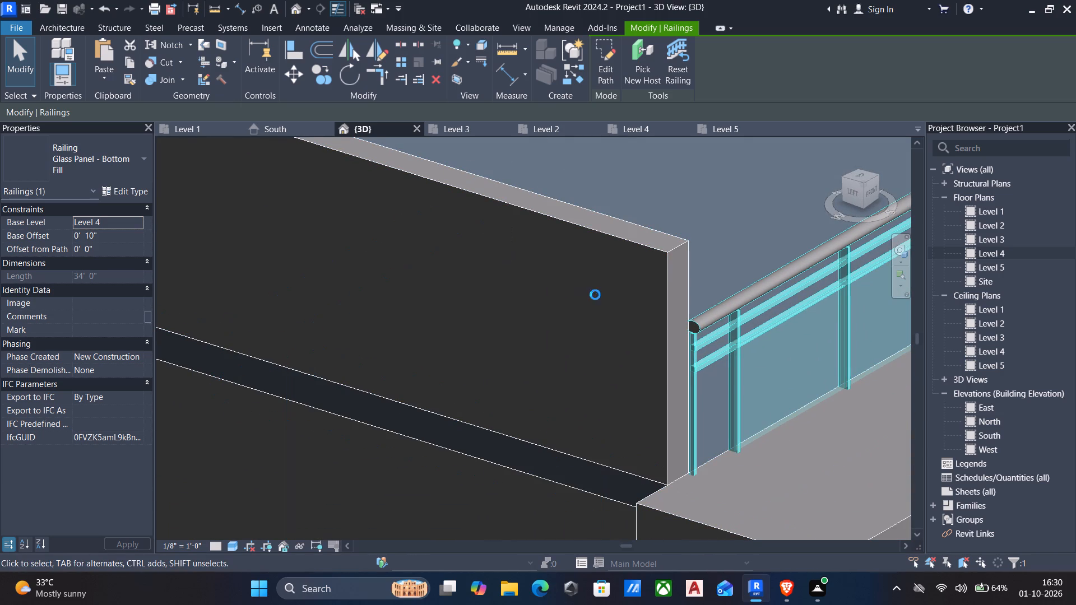
{"action": "key", "text": "Up"}
{"action": "key", "text": "Down"}
{"action": "key", "text": "Left"}
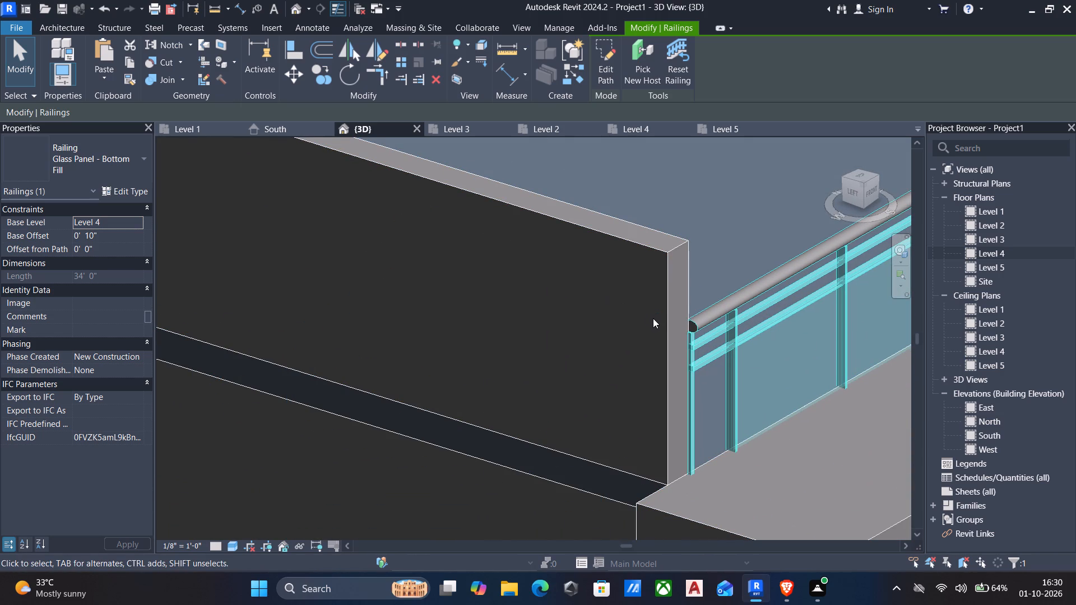
{"action": "key", "text": "Left"}
{"action": "key", "text": "Left"}
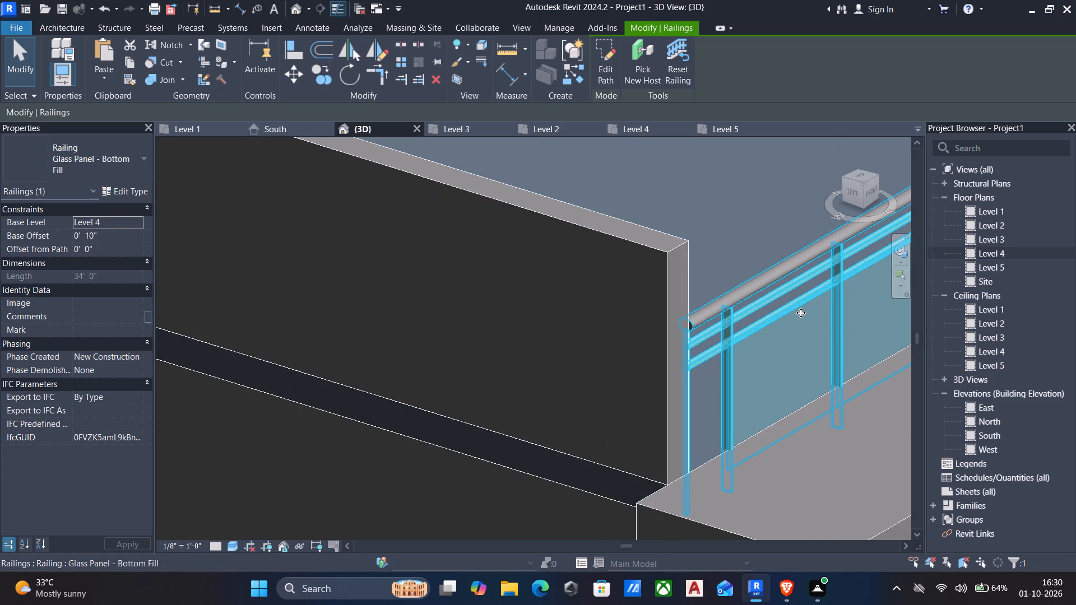
Examine the whole house from several sides, looking over the front facade, terrace railing, parapet and roof canopy.
{"action": "scroll", "coordinate": [801, 313], "scroll_direction": "down", "scroll_amount": 2}
{"action": "middle_click_drag", "start_coordinate": [789, 319], "coordinate": [724, 315], "text": "shift"}
{"action": "scroll", "coordinate": [724, 315], "scroll_direction": "down", "scroll_amount": 4, "text": "shift"}
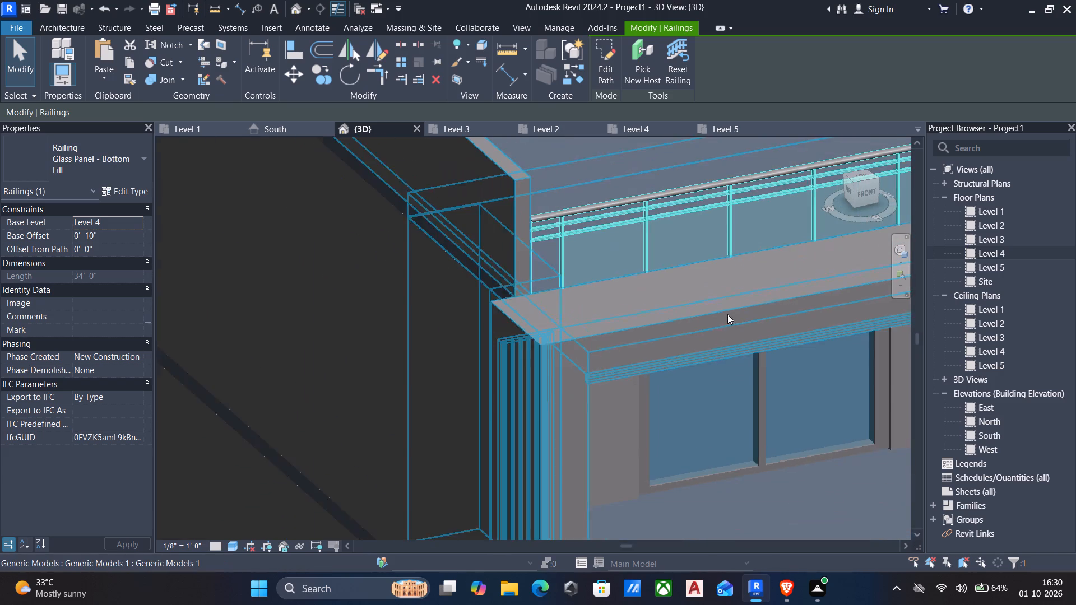
{"action": "scroll", "coordinate": [727, 314], "scroll_direction": "down", "scroll_amount": 1, "text": "shift"}
{"action": "scroll", "coordinate": [759, 308], "scroll_direction": "up", "scroll_amount": 1}
{"action": "middle_click_drag", "start_coordinate": [776, 285], "coordinate": [685, 341]}
{"action": "scroll", "coordinate": [691, 336], "scroll_direction": "down", "scroll_amount": 5}
{"action": "middle_click_drag", "start_coordinate": [849, 323], "coordinate": [727, 327], "text": "shift"}
{"action": "scroll", "coordinate": [727, 327], "scroll_direction": "down", "scroll_amount": 7}
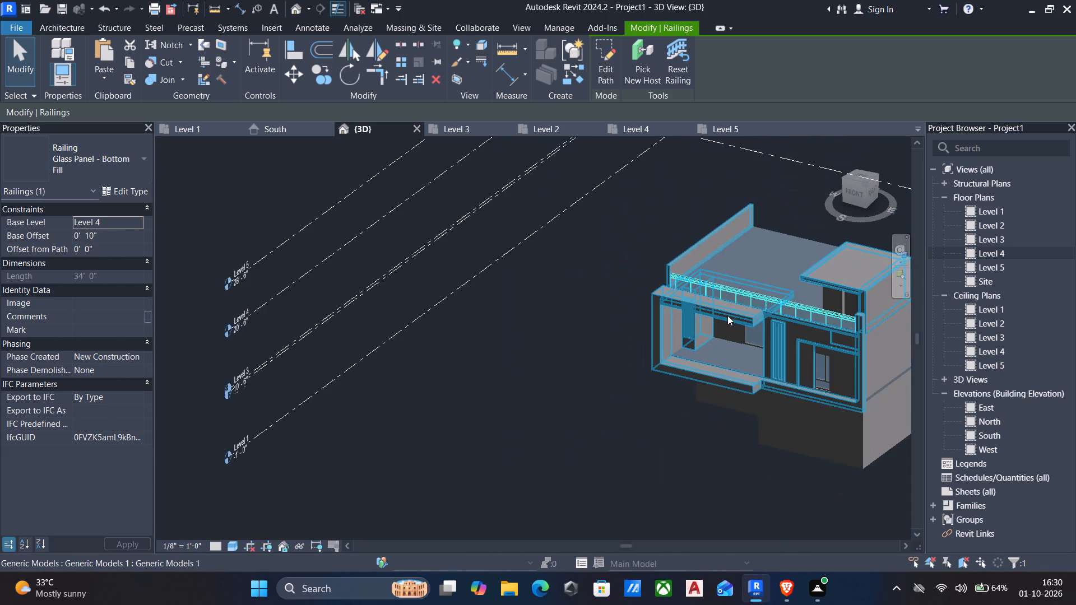
{"action": "middle_click_drag", "start_coordinate": [730, 319], "coordinate": [882, 319], "text": "shift"}
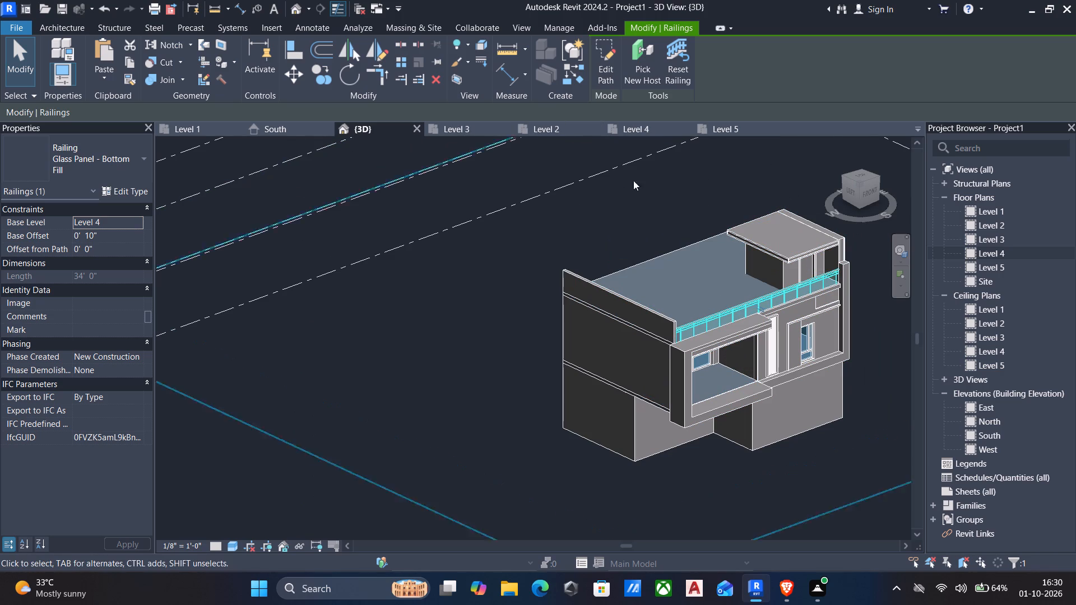
{"action": "middle_click_drag", "start_coordinate": [820, 292], "coordinate": [776, 262], "text": "shift"}
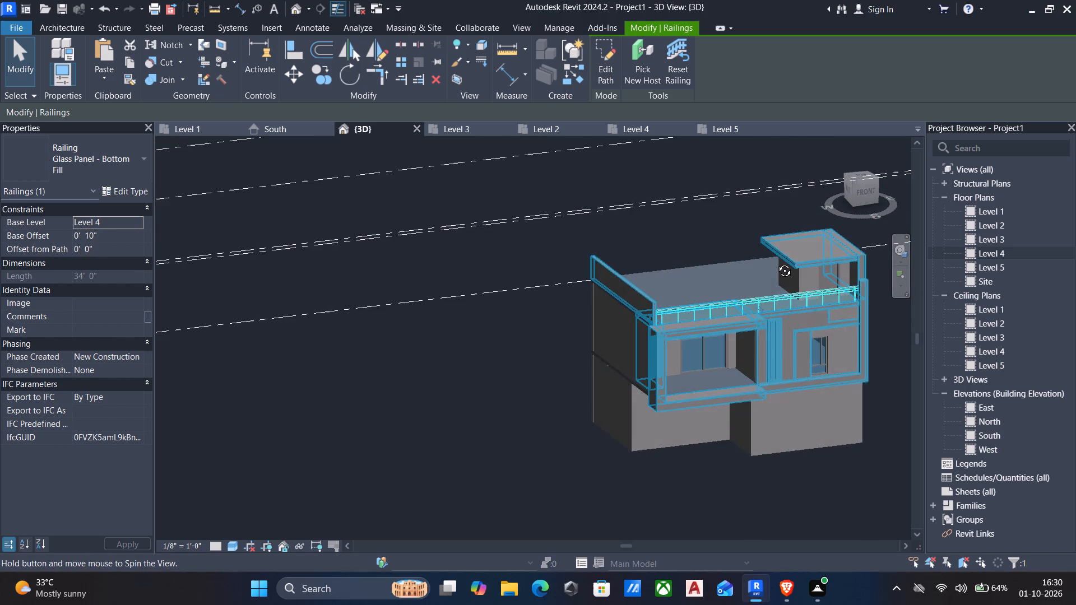
{"action": "middle_click_drag", "start_coordinate": [776, 262], "coordinate": [738, 239], "text": "shift"}
{"action": "scroll", "coordinate": [730, 255], "scroll_direction": "down", "scroll_amount": 2}
{"action": "middle_click_drag", "start_coordinate": [726, 320], "coordinate": [723, 302]}
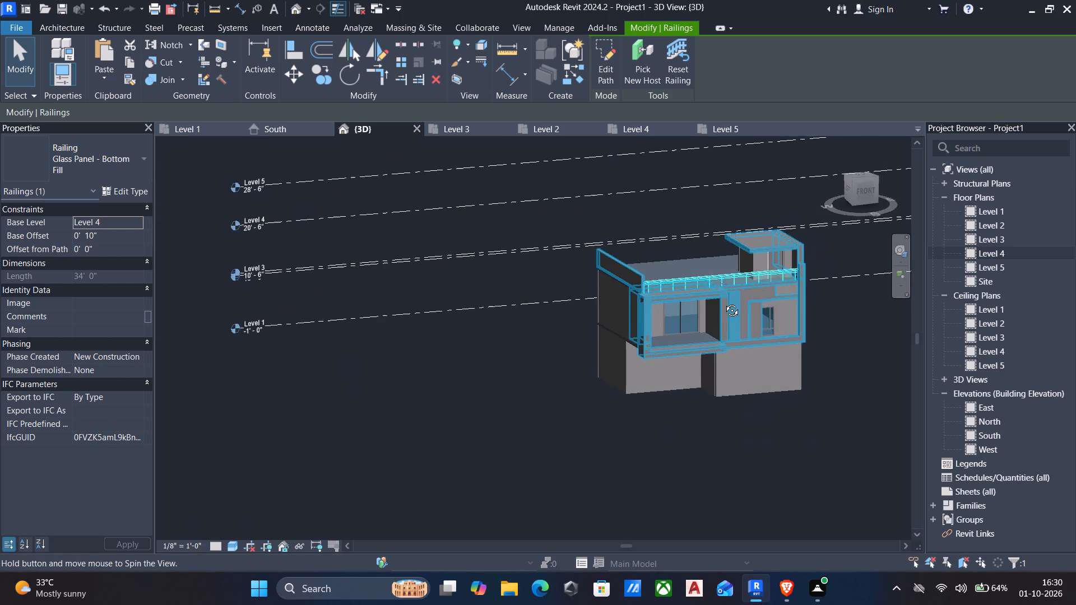
{"action": "middle_click_drag", "start_coordinate": [723, 302], "coordinate": [712, 302]}
{"action": "scroll", "coordinate": [724, 356], "scroll_direction": "up", "scroll_amount": 5}
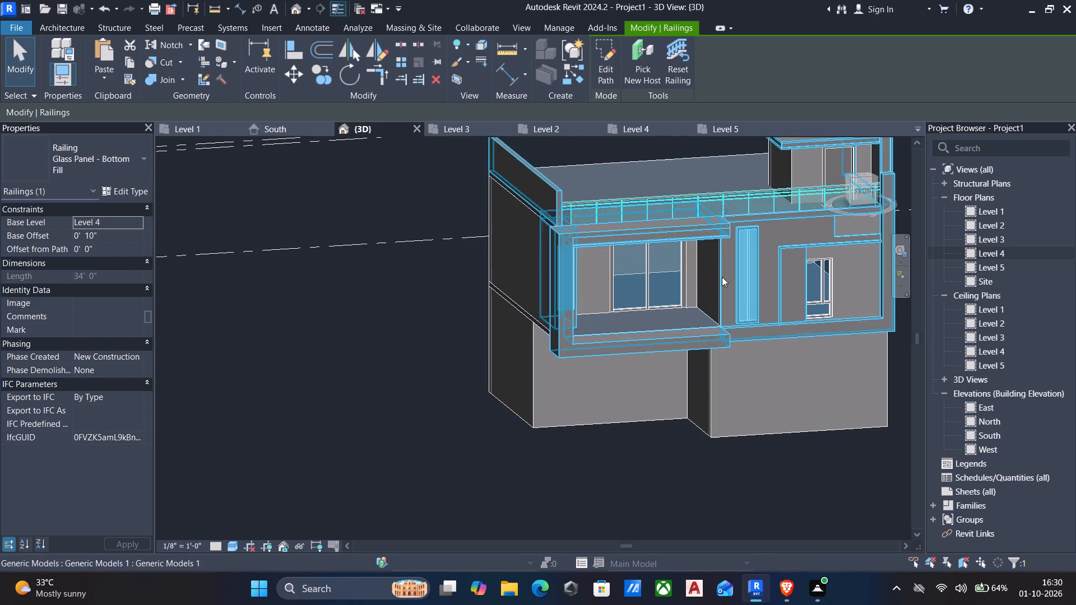
{"action": "scroll", "coordinate": [735, 267], "scroll_direction": "up", "scroll_amount": 15}
{"action": "scroll", "coordinate": [712, 248], "scroll_direction": "down", "scroll_amount": 3}
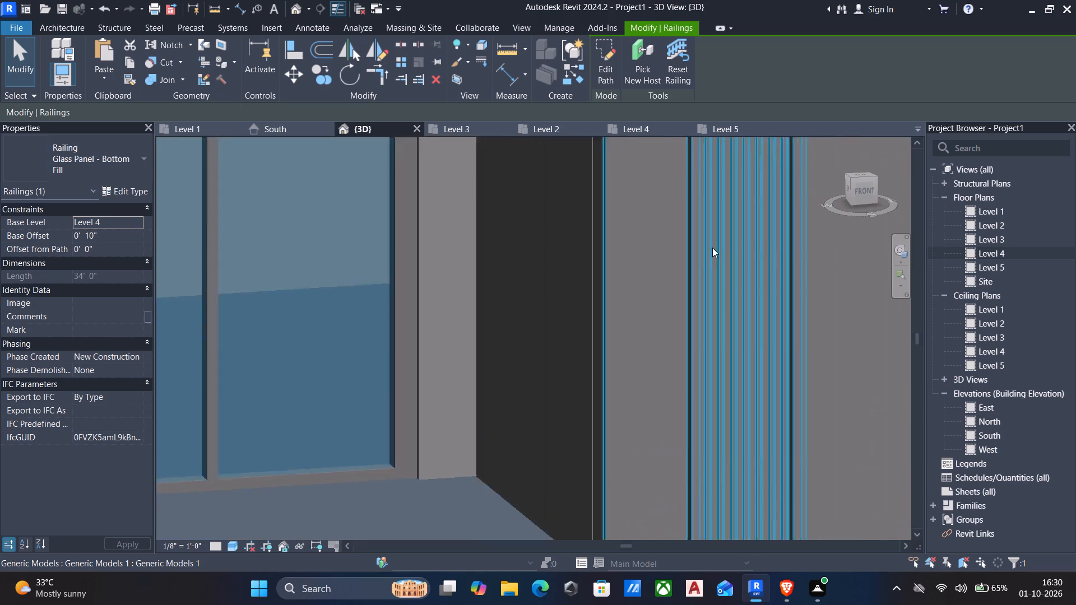
{"action": "scroll", "coordinate": [712, 248], "scroll_direction": "down", "scroll_amount": 8}
{"action": "middle_click_drag", "start_coordinate": [712, 248], "coordinate": [643, 264]}
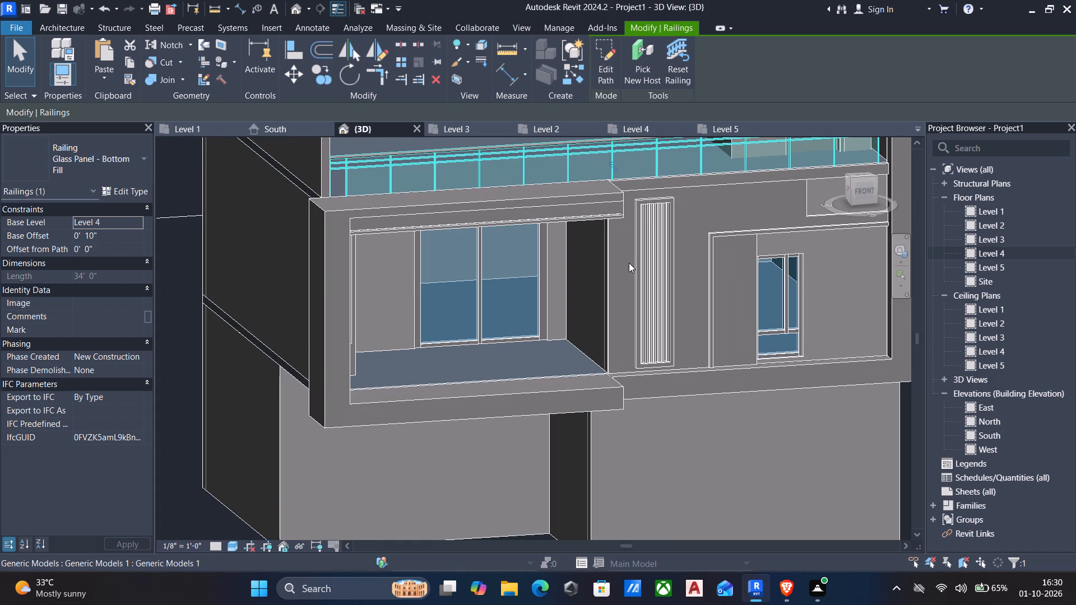
{"action": "scroll", "coordinate": [688, 278], "scroll_direction": "down", "scroll_amount": 1}
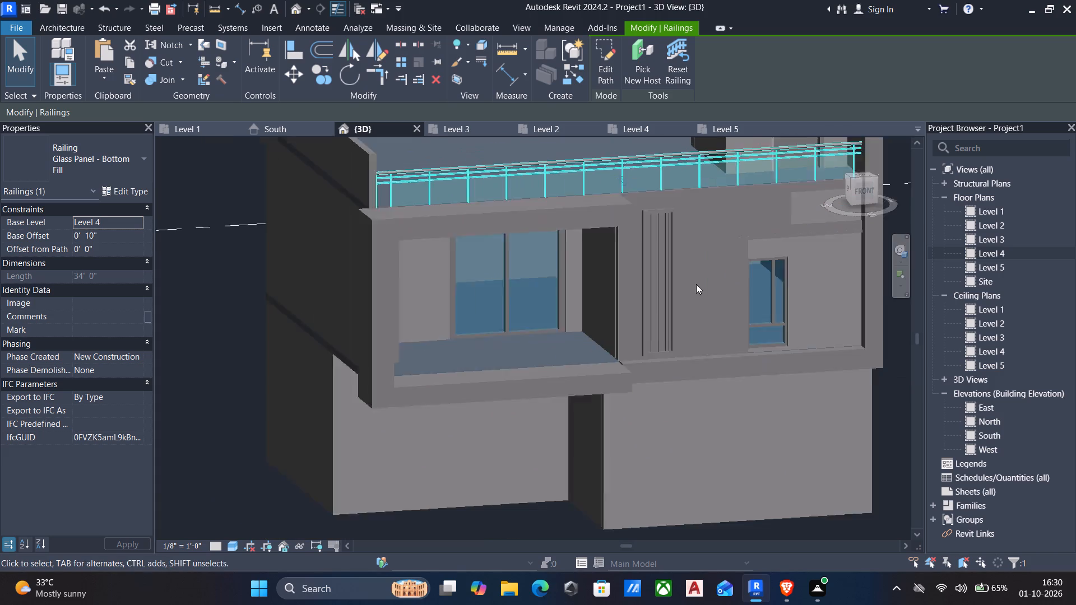
{"action": "scroll", "coordinate": [696, 284], "scroll_direction": "down", "scroll_amount": 1}
{"action": "middle_click_drag", "start_coordinate": [644, 295], "coordinate": [582, 339]}
{"action": "middle_click_drag", "start_coordinate": [665, 273], "coordinate": [623, 322]}
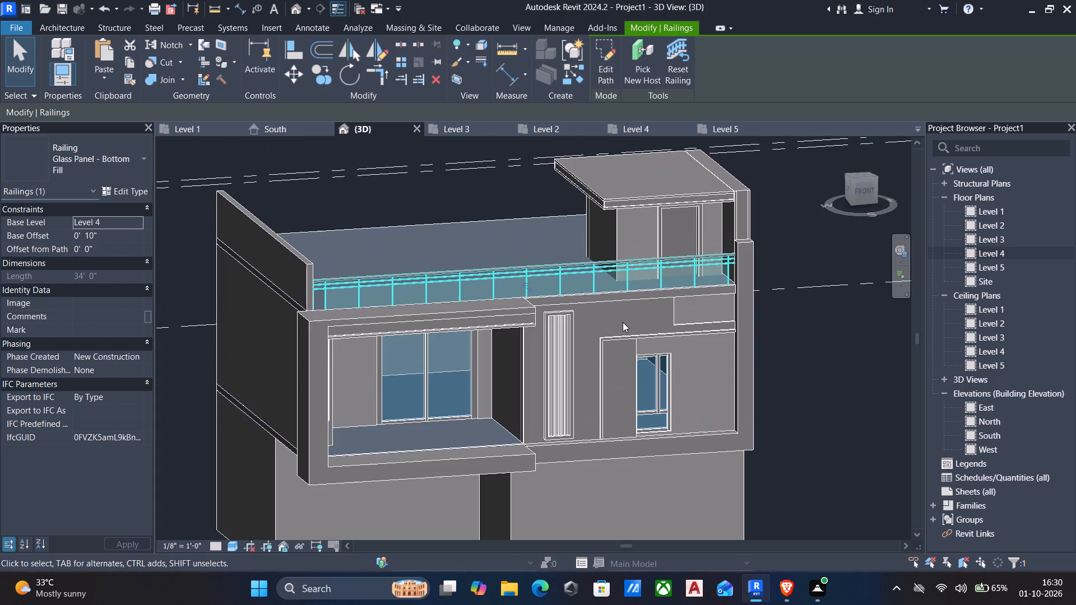
Edit the front facade's generic model in place and start an extrusion with its work plane on the east corner pillar's top face.
{"action": "left_click", "coordinate": [741, 245]}
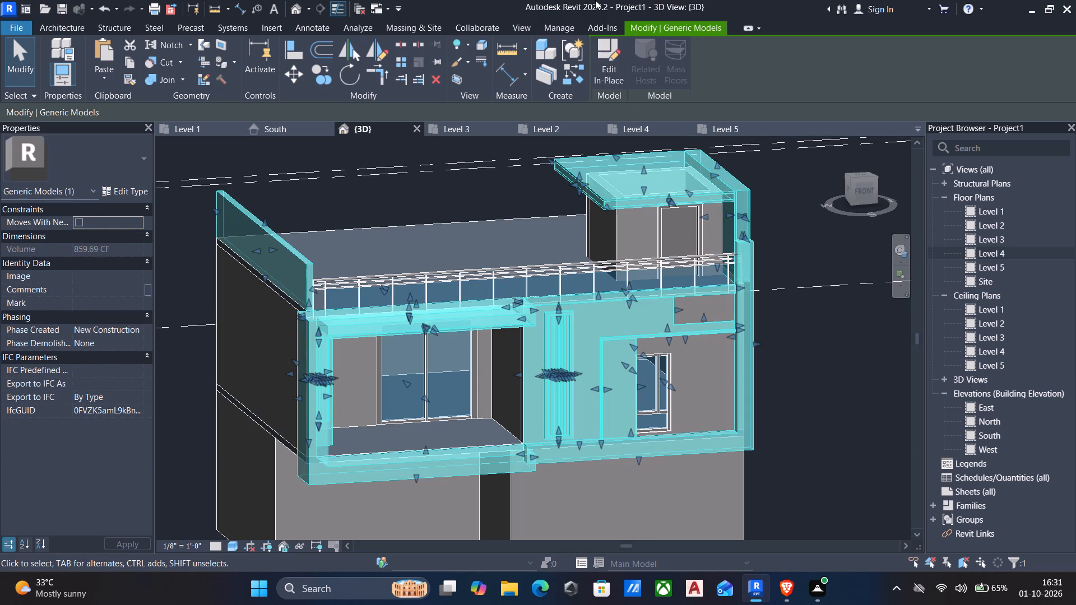
{"action": "left_click", "coordinate": [593, 64]}
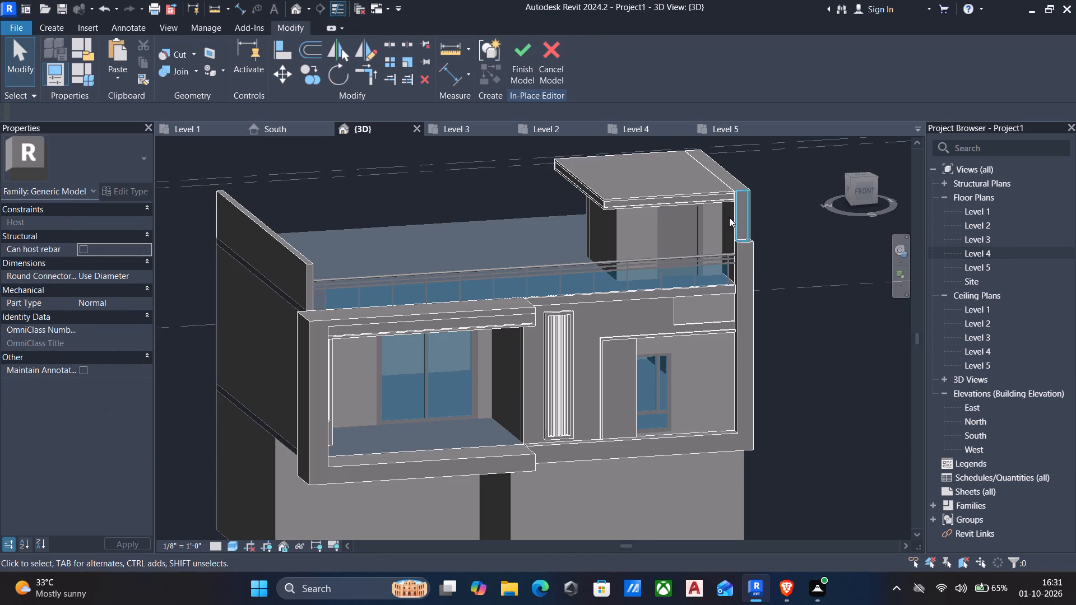
{"action": "left_click", "coordinate": [58, 25]}
{"action": "left_click", "coordinate": [112, 52]}
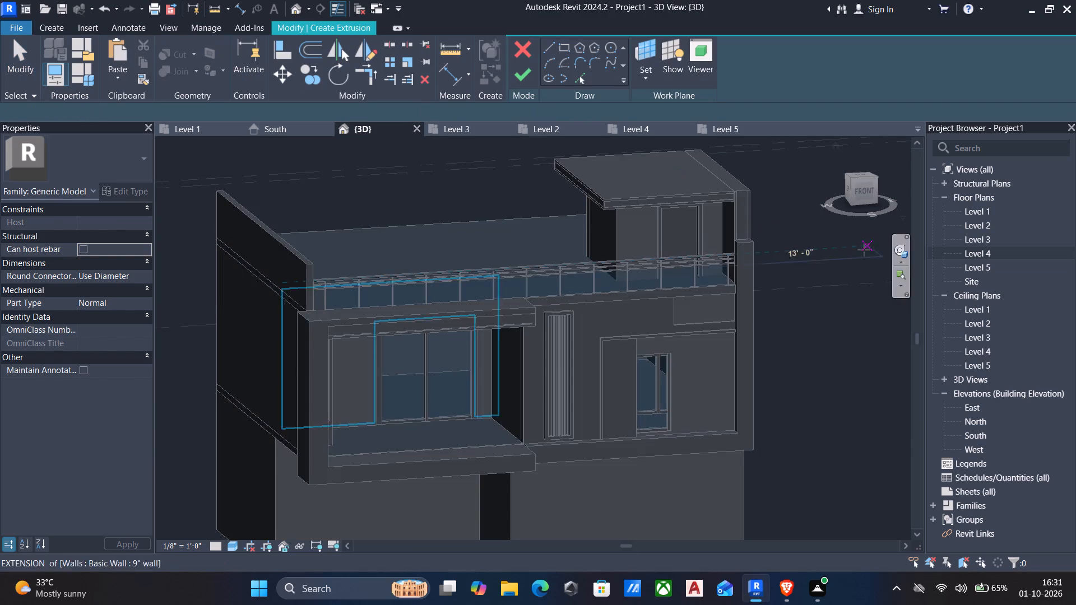
{"action": "scroll", "coordinate": [760, 262], "scroll_direction": "up", "scroll_amount": 4}
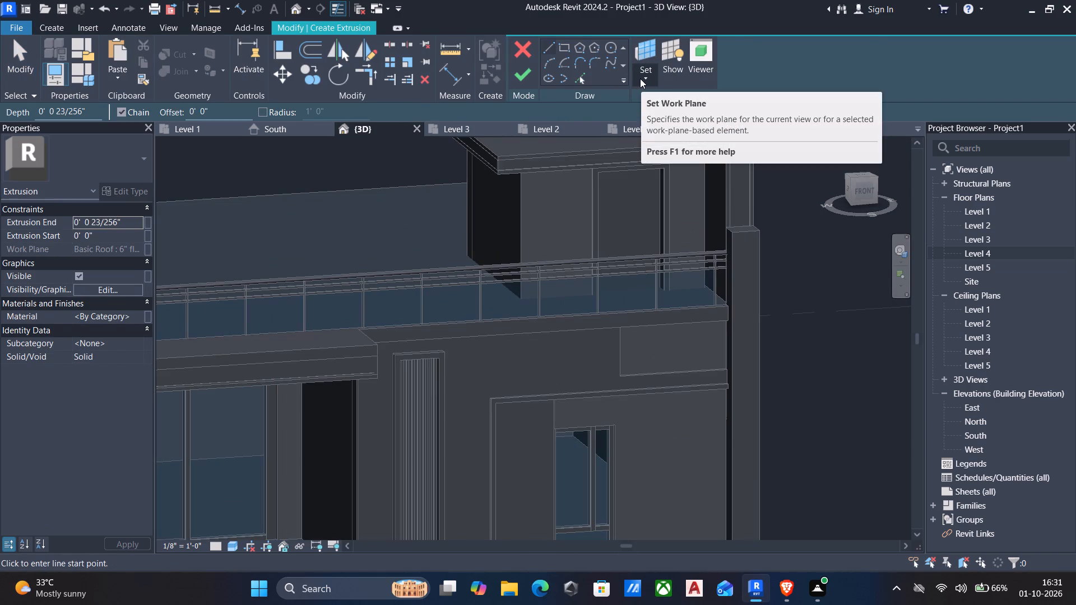
{"action": "left_click", "coordinate": [640, 78]}
{"action": "left_click", "coordinate": [668, 136]}
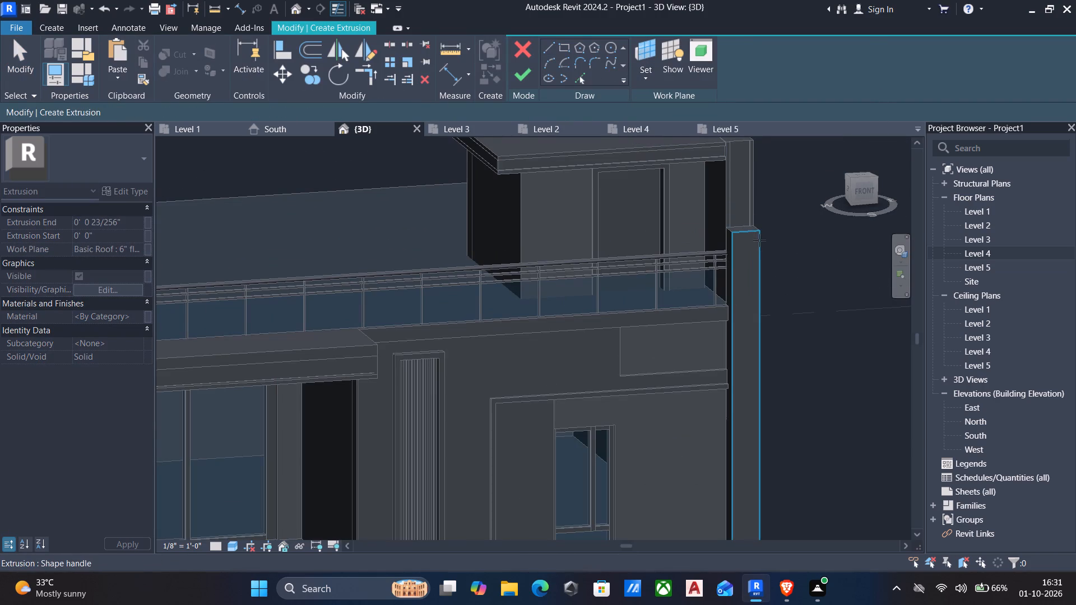
{"action": "left_click", "coordinate": [745, 229]}
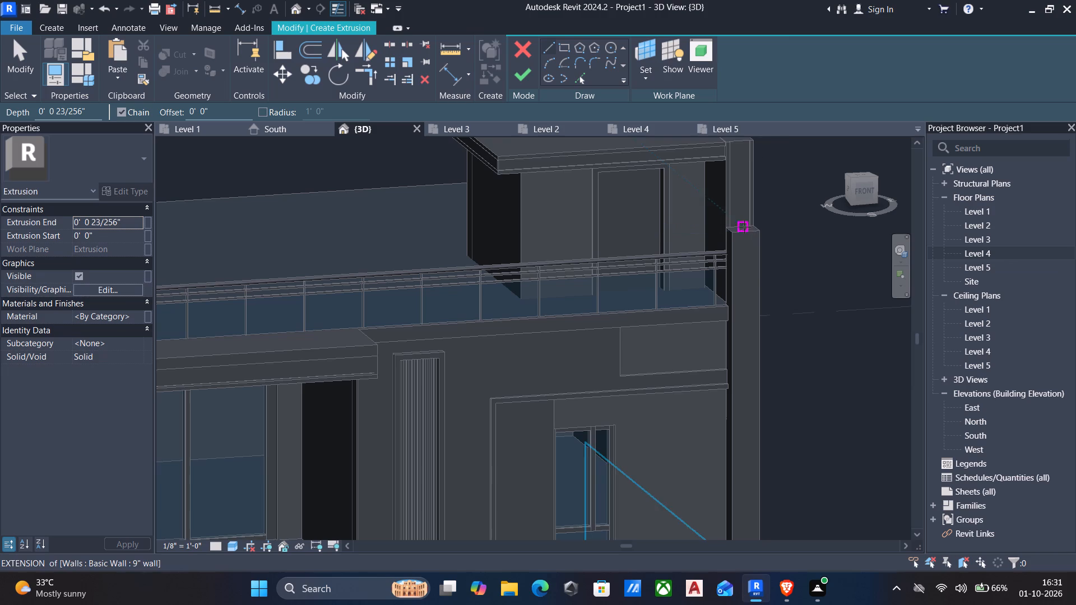
Sketch a rectangle around the pillar top with a 1" outward offset, about 1'-2" by 1'-5", and finish the extrusion sketch.
{"action": "left_click", "coordinate": [562, 45]}
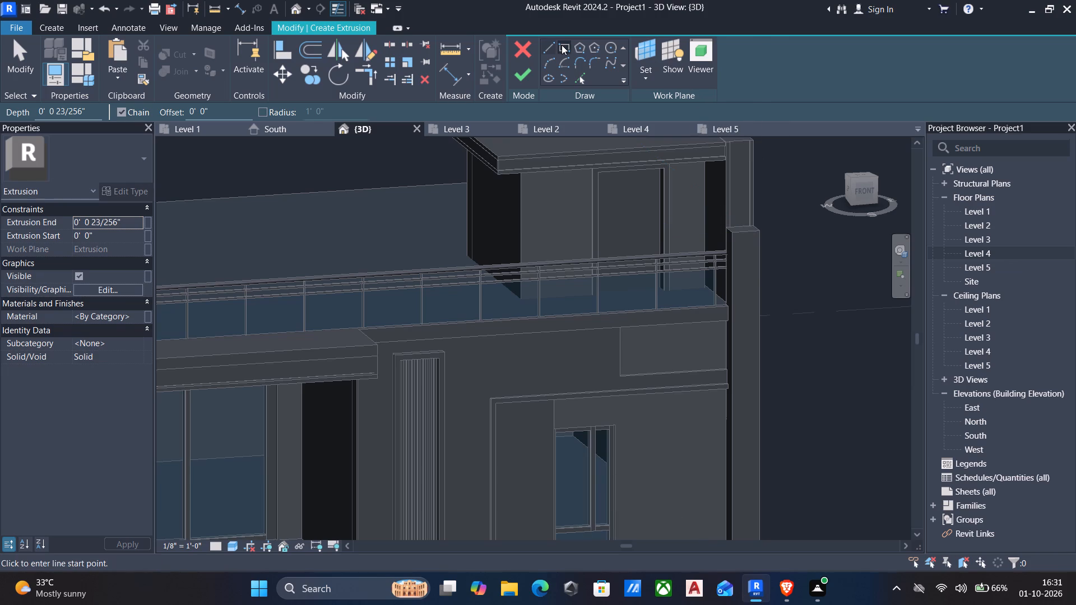
{"action": "scroll", "coordinate": [753, 252], "scroll_direction": "up", "scroll_amount": 5}
{"action": "middle_click_drag", "start_coordinate": [735, 218], "coordinate": [726, 390]}
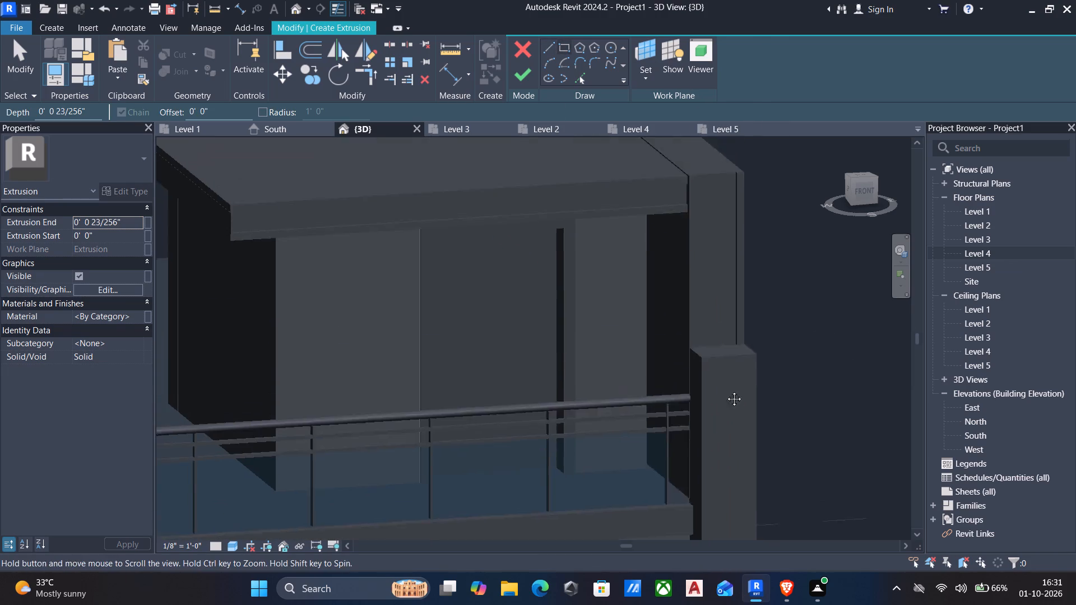
{"action": "middle_click_drag", "start_coordinate": [726, 390], "coordinate": [721, 409]}
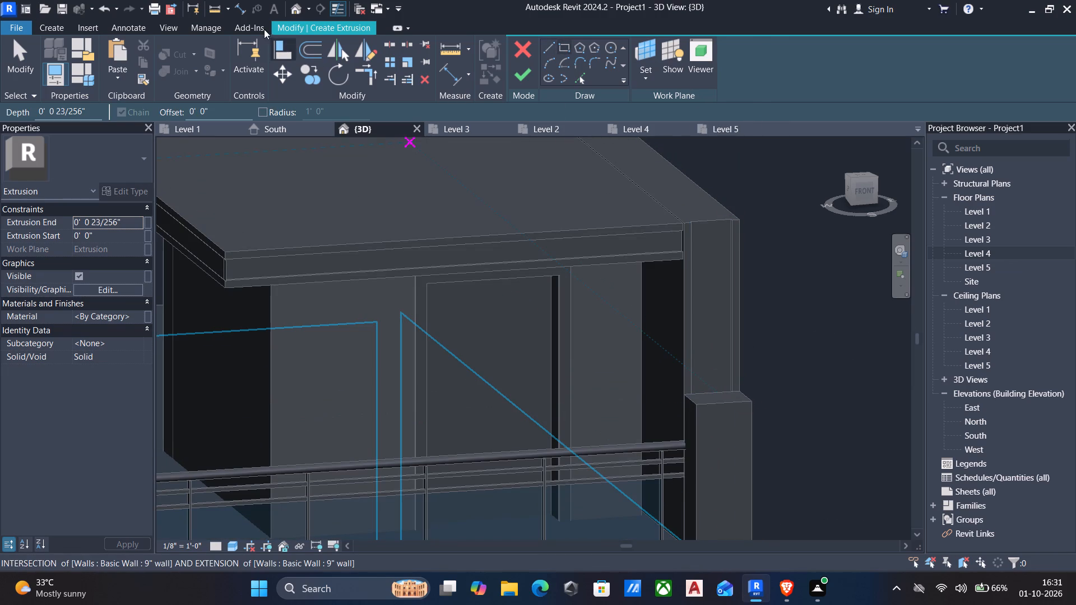
{"action": "left_click_drag", "start_coordinate": [243, 112], "coordinate": [35, 91]}
{"action": "key", "text": "1"}
{"action": "key", "text": "shift+quotedbl"}
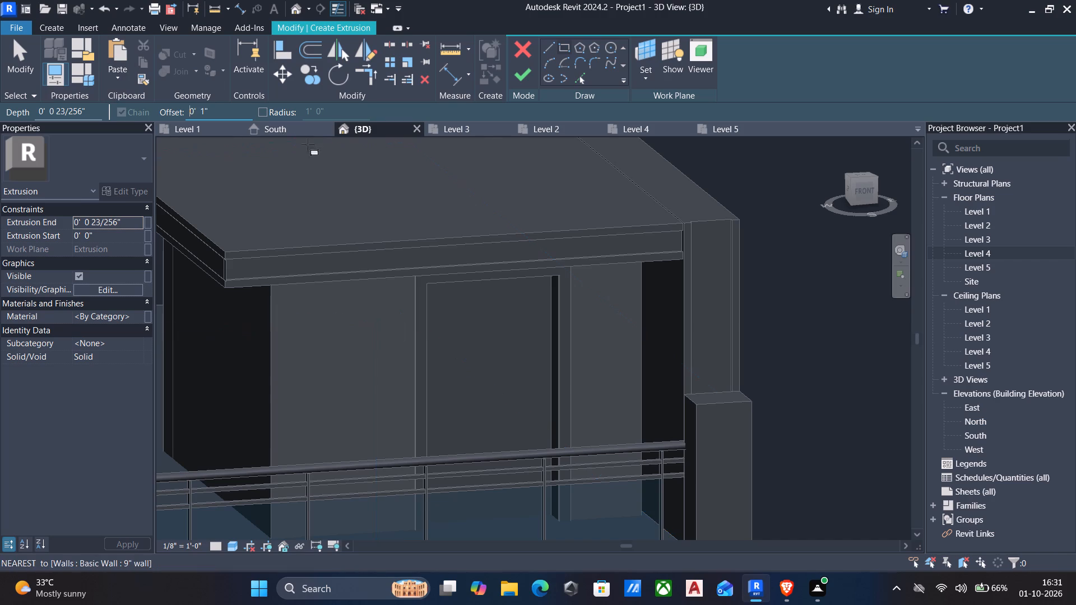
{"action": "key", "text": "Return"}
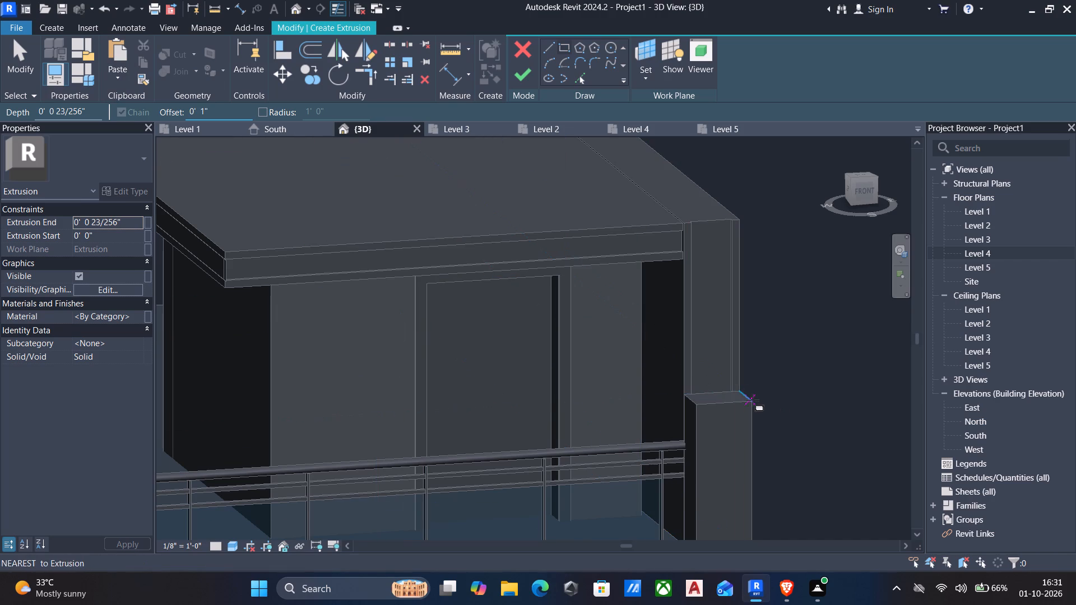
{"action": "left_click", "coordinate": [753, 401]}
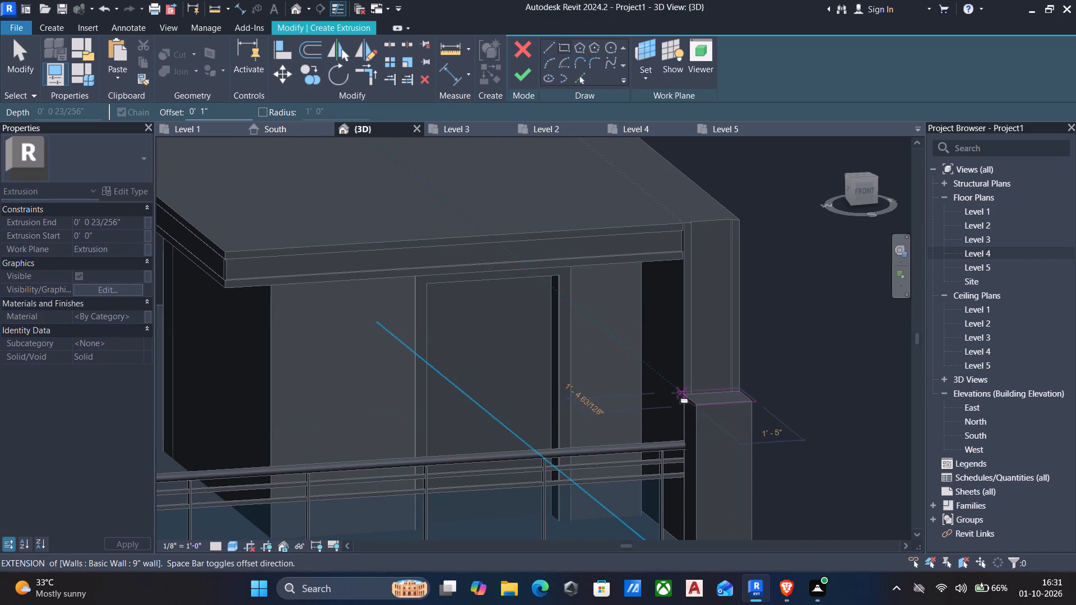
{"action": "scroll", "coordinate": [677, 393], "scroll_direction": "up", "scroll_amount": 4}
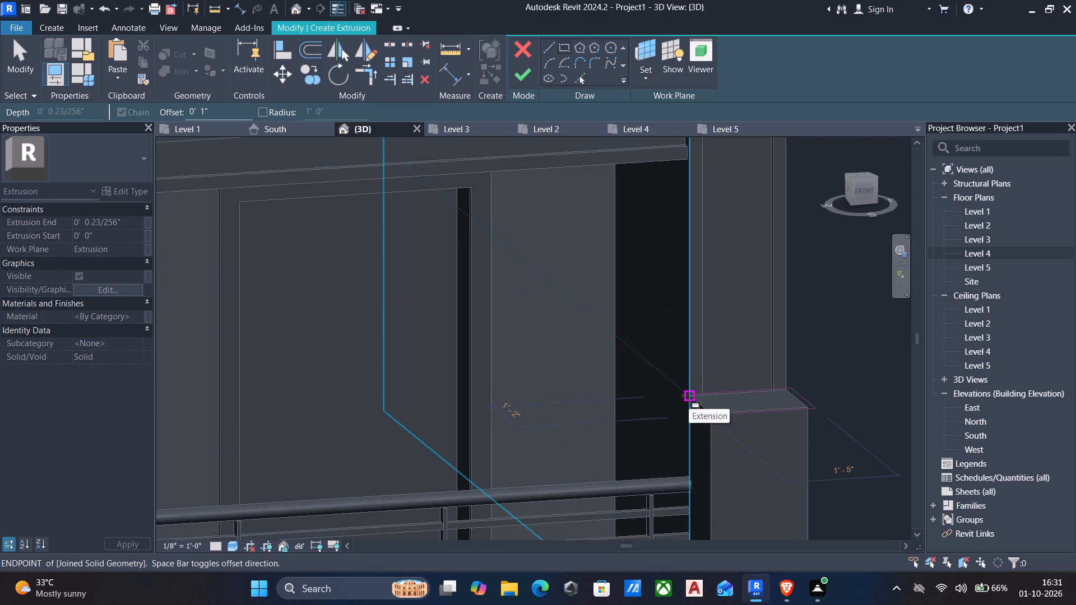
{"action": "scroll", "coordinate": [689, 397], "scroll_direction": "up", "scroll_amount": 5}
{"action": "left_click", "coordinate": [690, 393]}
{"action": "scroll", "coordinate": [710, 396], "scroll_direction": "down", "scroll_amount": 3}
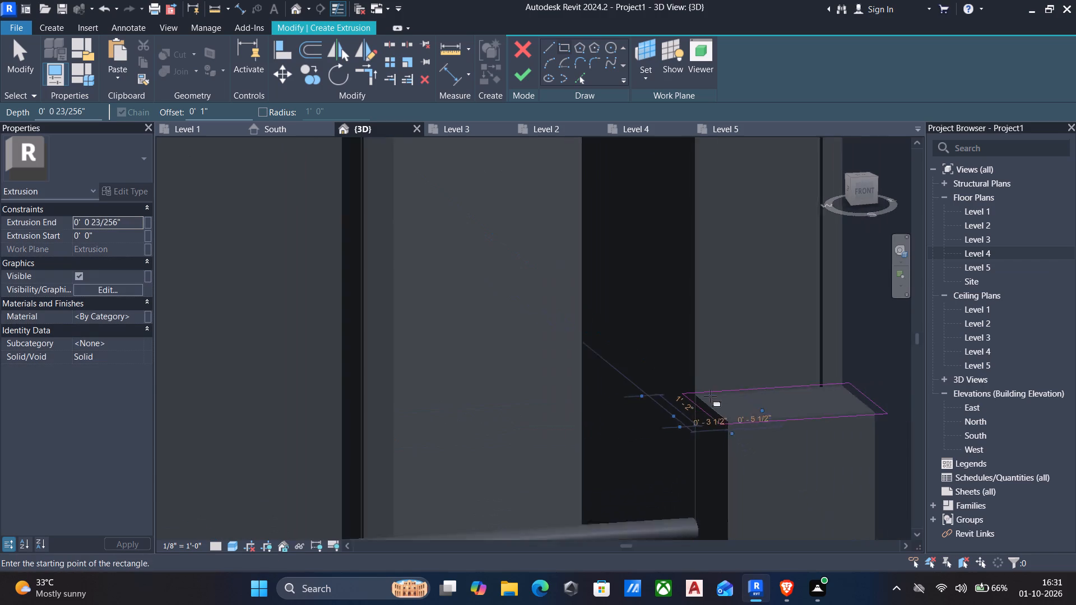
{"action": "scroll", "coordinate": [710, 396], "scroll_direction": "down", "scroll_amount": 2}
{"action": "left_click", "coordinate": [525, 75]}
{"action": "scroll", "coordinate": [597, 196], "scroll_direction": "down", "scroll_amount": 5}
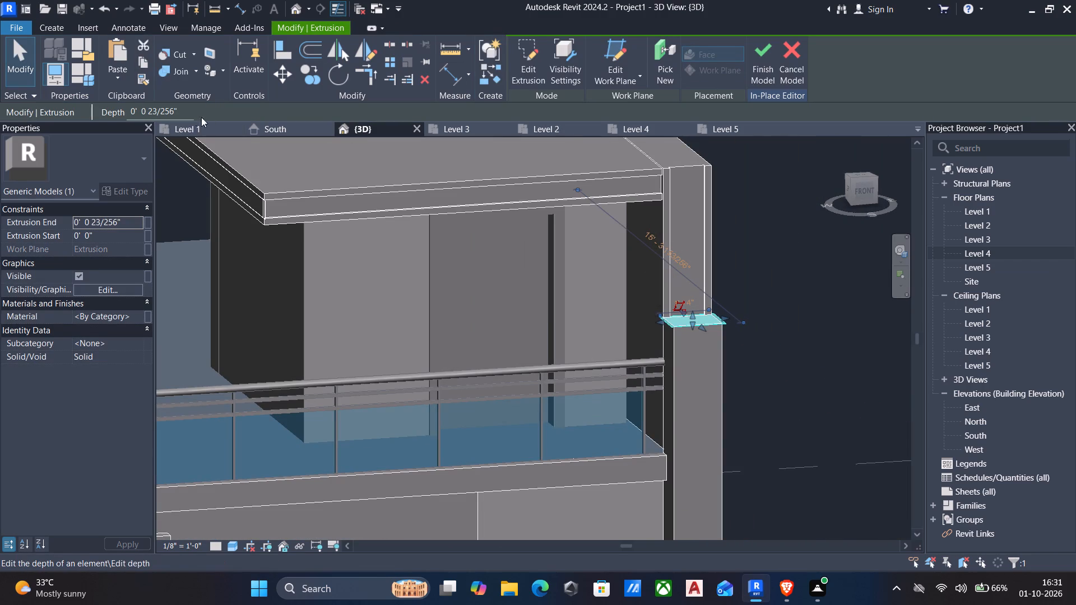
Set the pillar cap extrusion's depth to 1".
{"action": "left_click_drag", "start_coordinate": [189, 111], "coordinate": [0, 96]}
{"action": "type", "text": "1\""}
{"action": "key", "text": "Return"}
{"action": "key", "text": "Escape"}
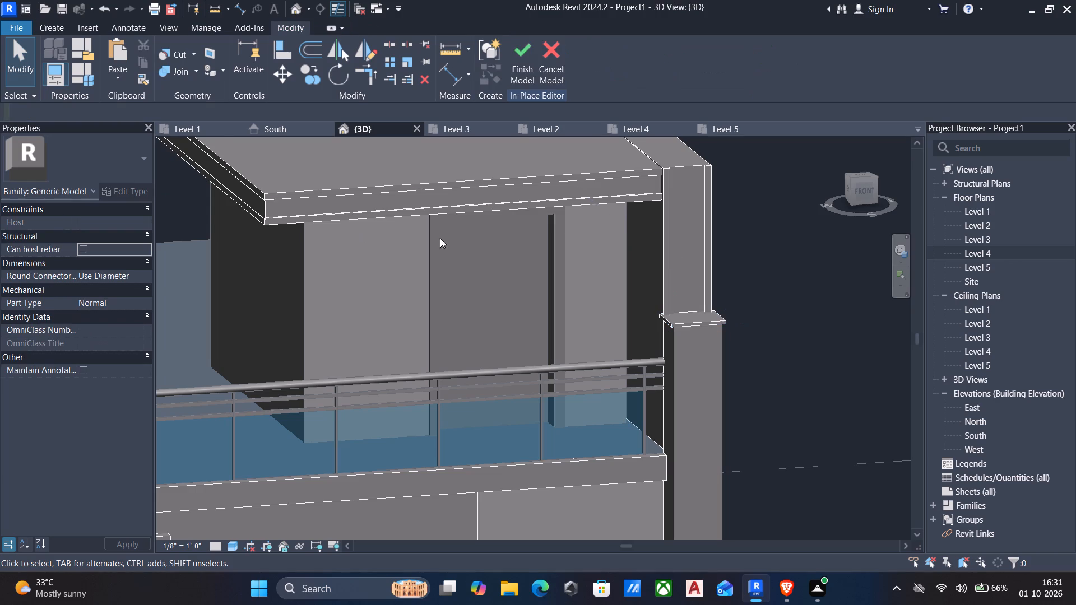
{"action": "scroll", "coordinate": [521, 259], "scroll_direction": "down", "scroll_amount": 2}
{"action": "middle_click_drag", "start_coordinate": [707, 325], "coordinate": [690, 331], "text": "shift"}
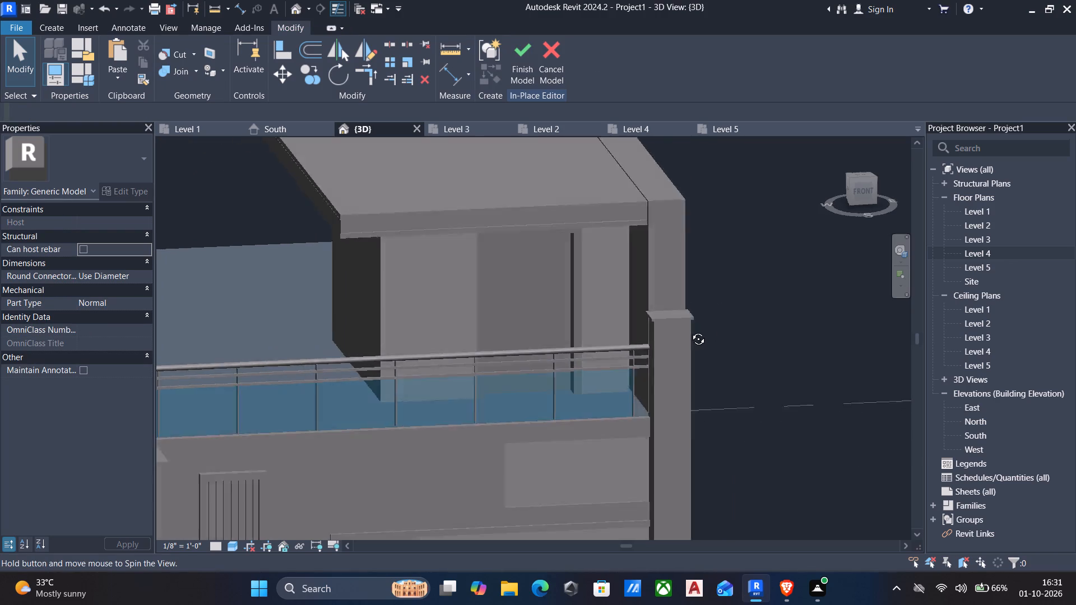
Finish the in-place editing of the facade's generic model with the new east pillar cap.
{"action": "middle_click_drag", "start_coordinate": [690, 331], "coordinate": [627, 305], "text": "shift"}
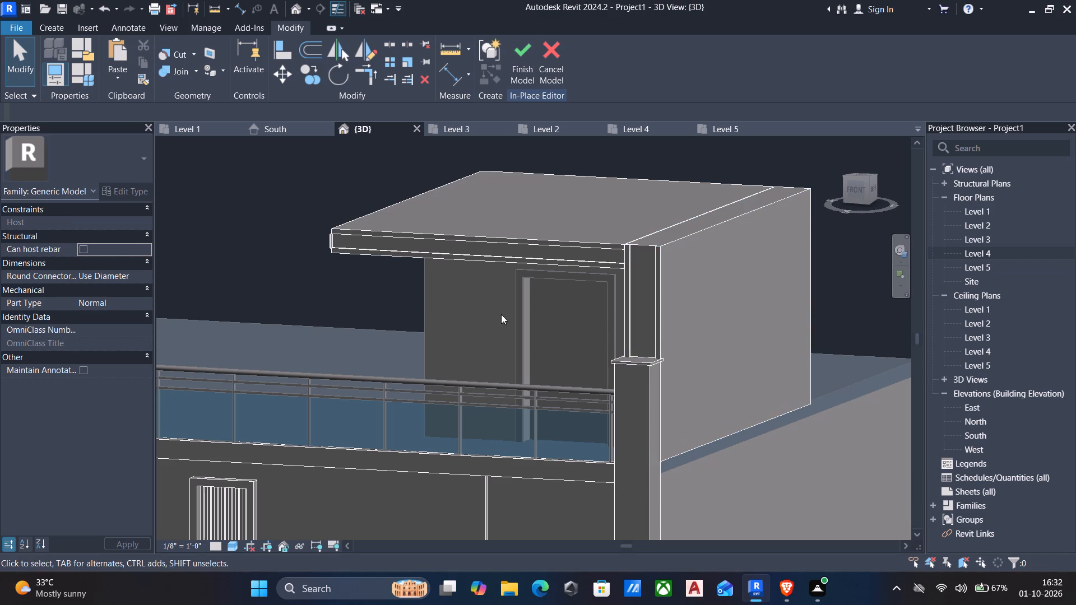
{"action": "scroll", "coordinate": [627, 322], "scroll_direction": "down", "scroll_amount": 2}
{"action": "middle_click_drag", "start_coordinate": [626, 320], "coordinate": [664, 288]}
{"action": "scroll", "coordinate": [639, 281], "scroll_direction": "down", "scroll_amount": 1}
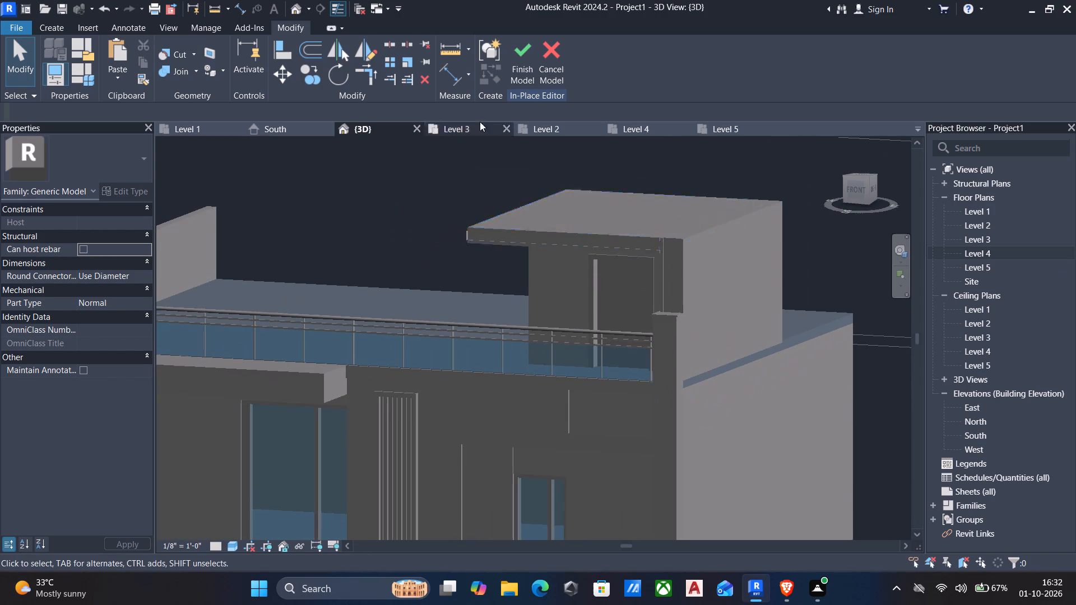
{"action": "left_click", "coordinate": [514, 58]}
Examine the roof terrace from several sides in 3D and in the Level 4 and Level 3 floor plans.
{"action": "scroll", "coordinate": [517, 231], "scroll_direction": "down", "scroll_amount": 3}
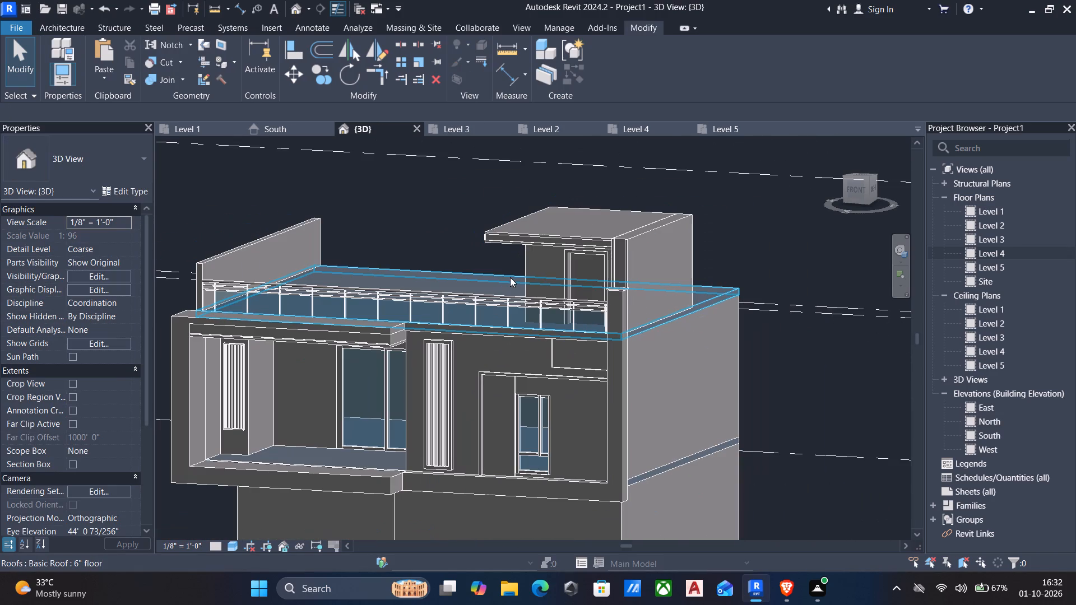
{"action": "middle_click_drag", "start_coordinate": [501, 280], "coordinate": [562, 258], "text": "shift"}
{"action": "scroll", "coordinate": [562, 258], "scroll_direction": "down", "scroll_amount": 3}
{"action": "middle_click_drag", "start_coordinate": [583, 279], "coordinate": [662, 342], "text": "shift"}
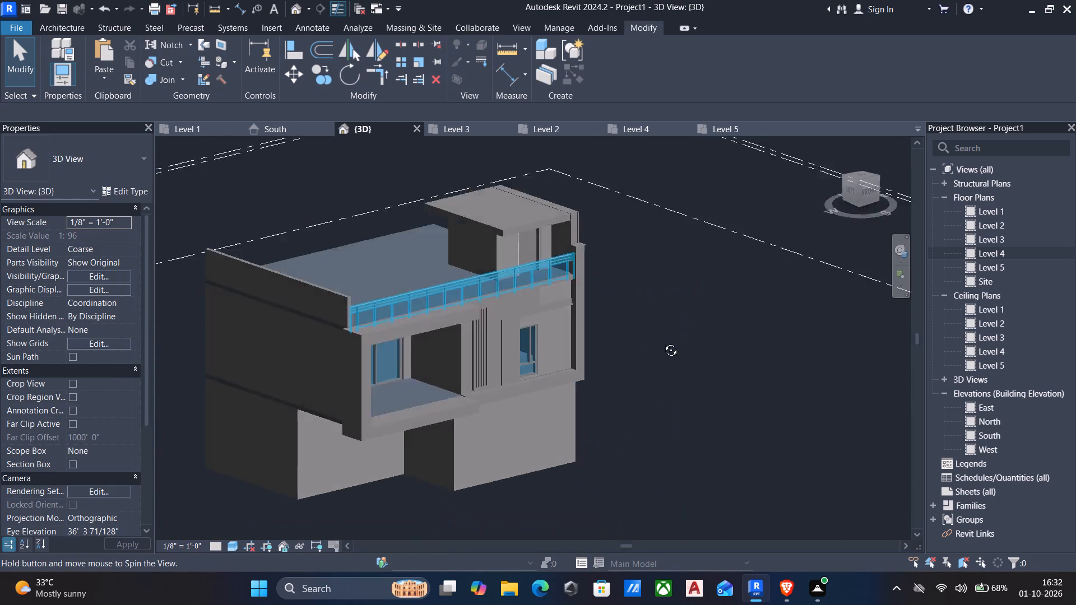
{"action": "middle_click_drag", "start_coordinate": [662, 342], "coordinate": [304, 404], "text": "shift"}
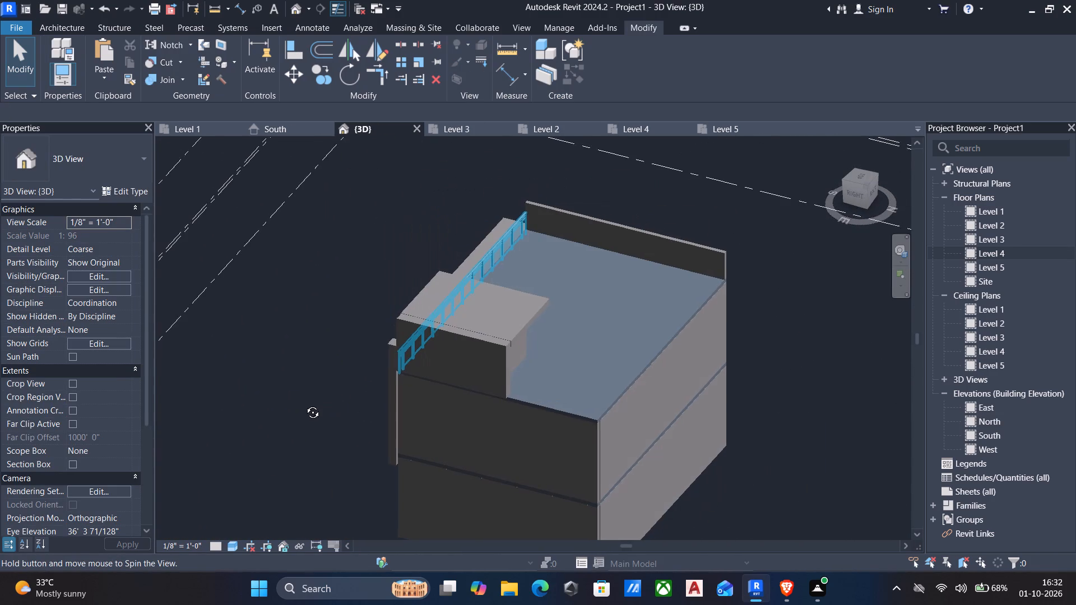
{"action": "middle_click_drag", "start_coordinate": [304, 404], "coordinate": [309, 402], "text": "shift"}
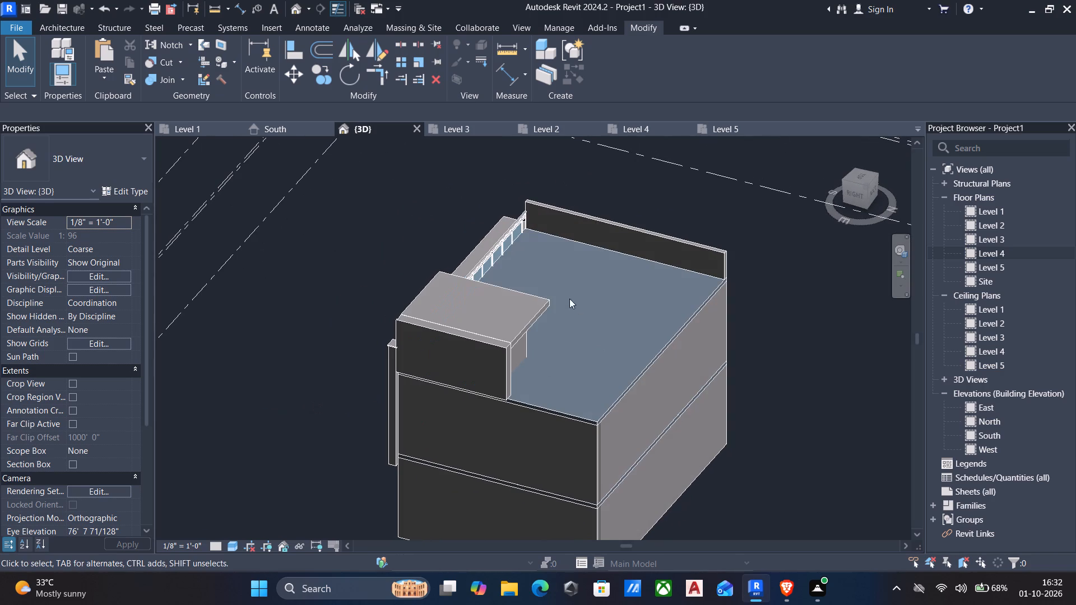
{"action": "double_click", "coordinate": [1005, 248]}
{"action": "scroll", "coordinate": [783, 284], "scroll_direction": "down", "scroll_amount": 1}
{"action": "middle_click_drag", "start_coordinate": [783, 286], "coordinate": [748, 252]}
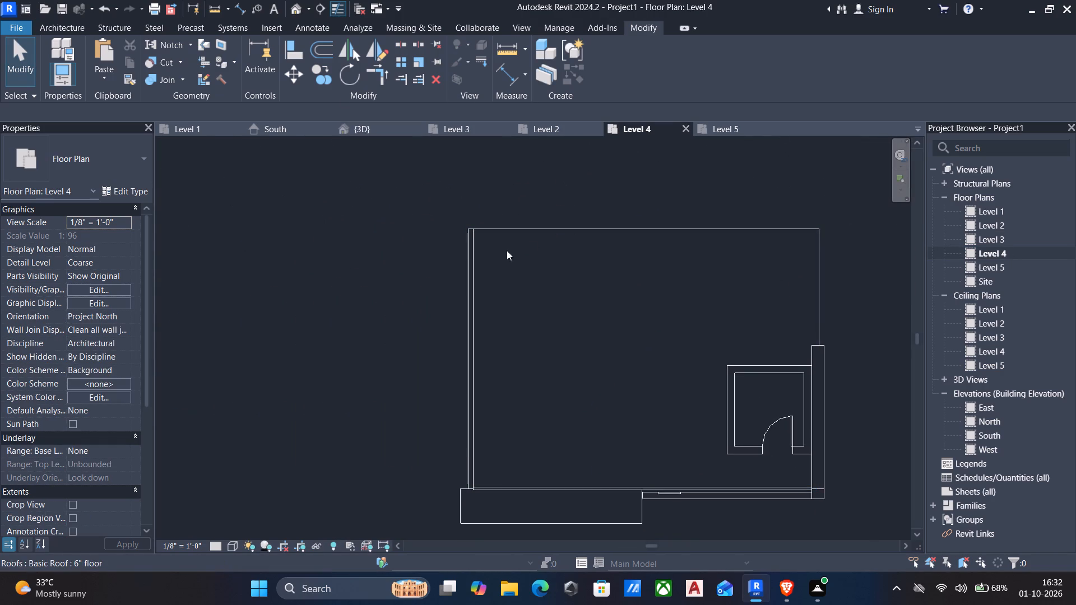
{"action": "left_click", "coordinate": [469, 261]}
{"action": "type", "text": "cs"}
{"action": "left_click", "coordinate": [635, 128]}
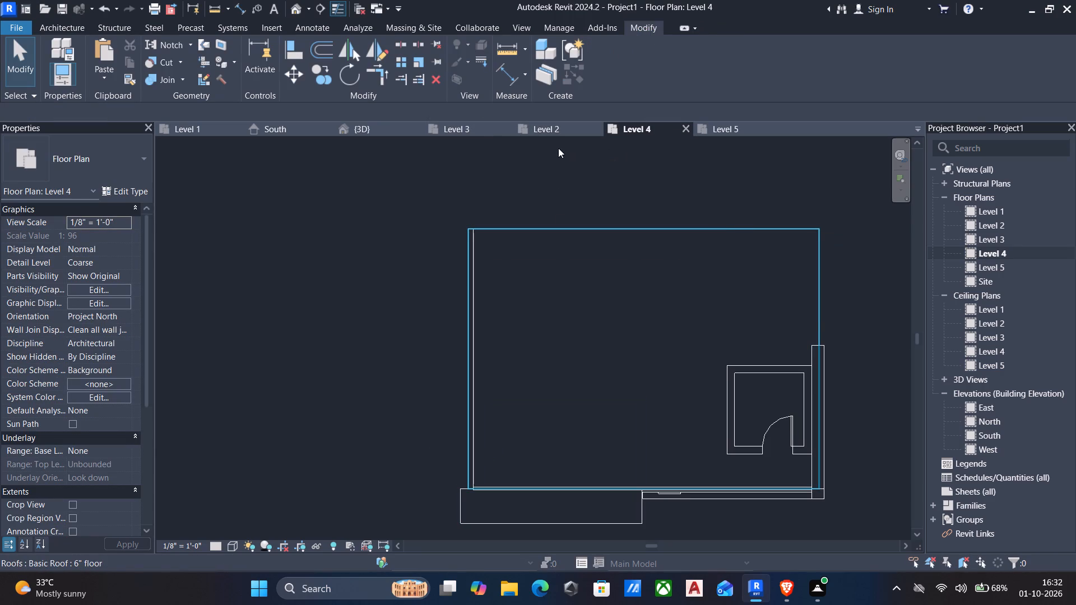
{"action": "left_click", "coordinate": [456, 134]}
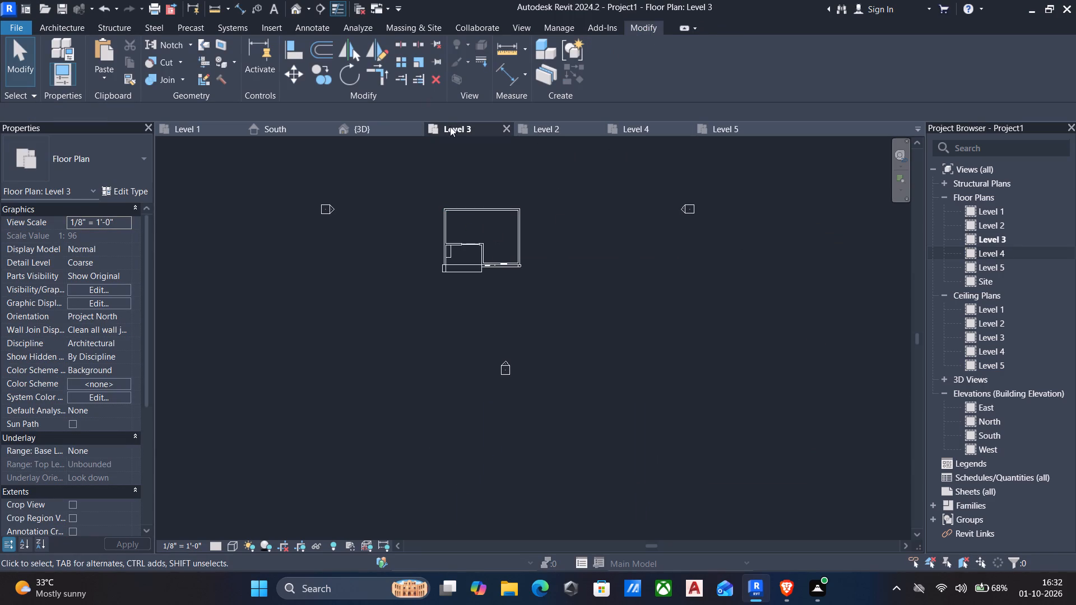
{"action": "left_click", "coordinate": [378, 133]}
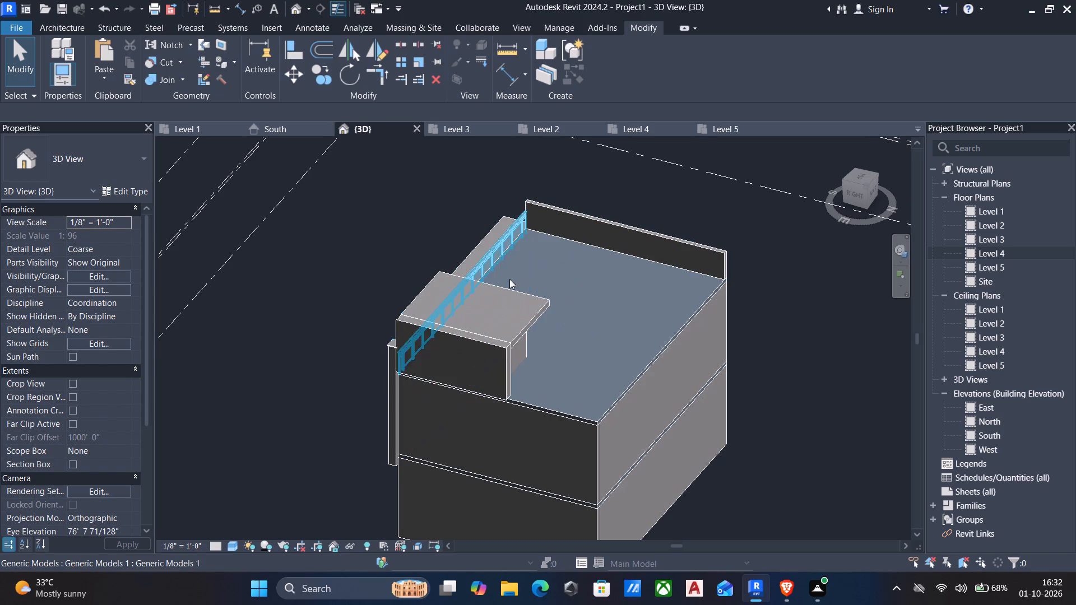
Open the generic model containing the west parapet for in-place editing.
{"action": "left_click", "coordinate": [663, 239]}
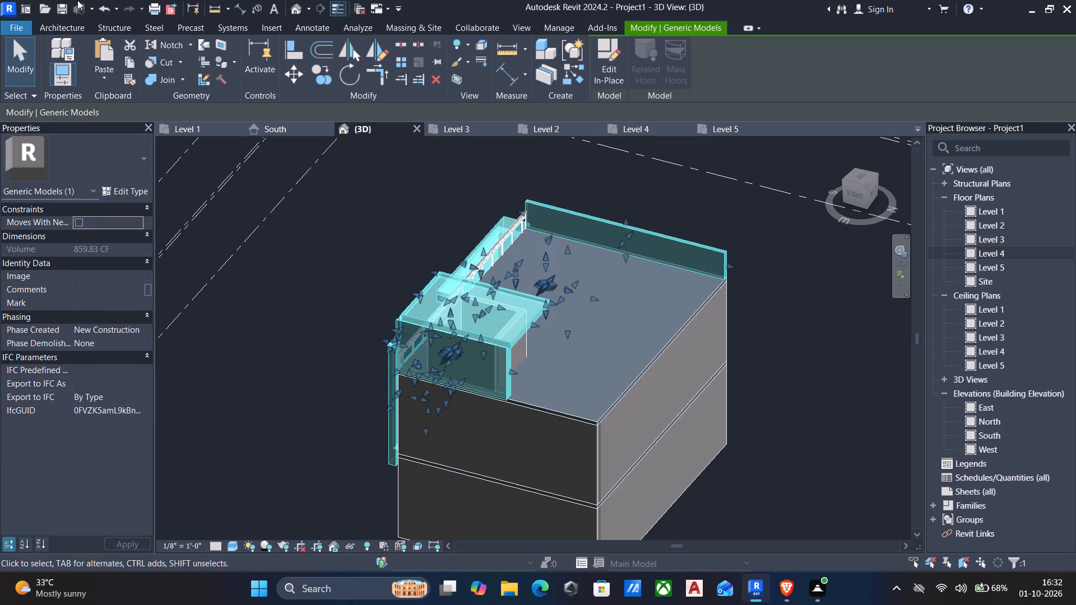
{"action": "left_click", "coordinate": [617, 80]}
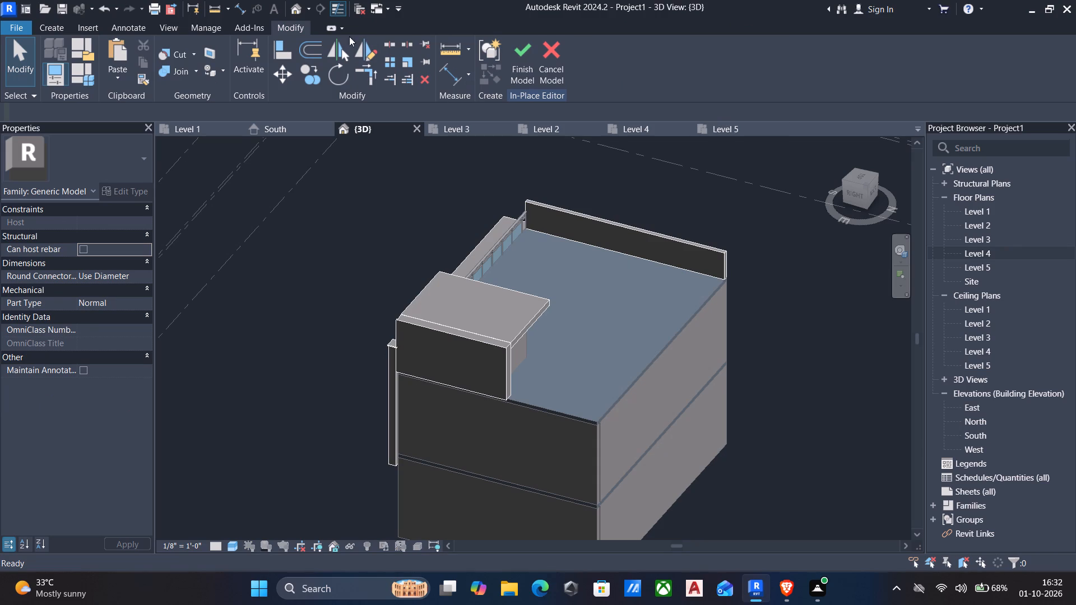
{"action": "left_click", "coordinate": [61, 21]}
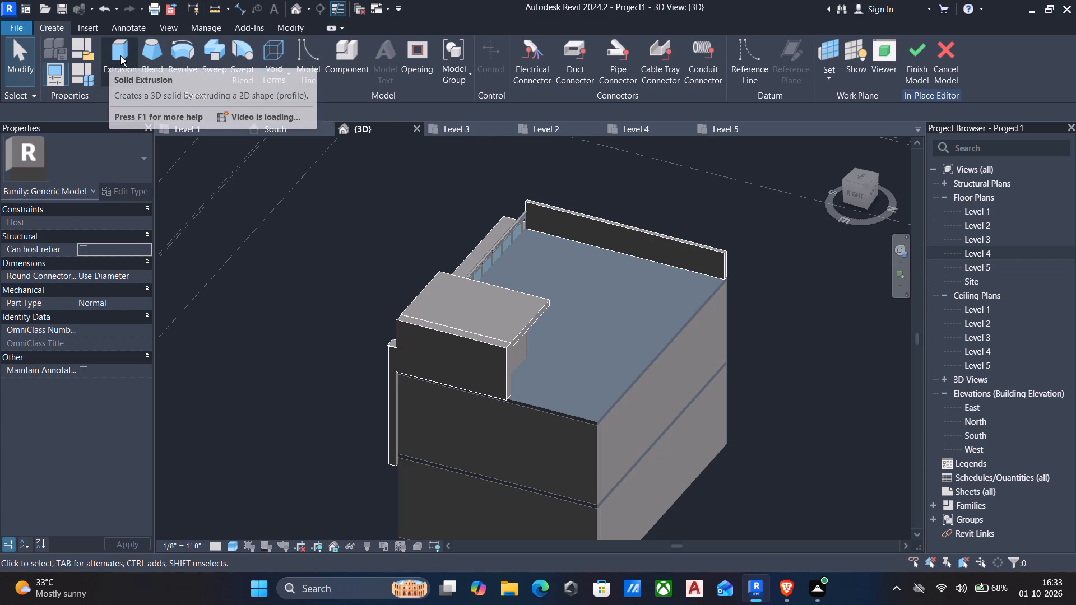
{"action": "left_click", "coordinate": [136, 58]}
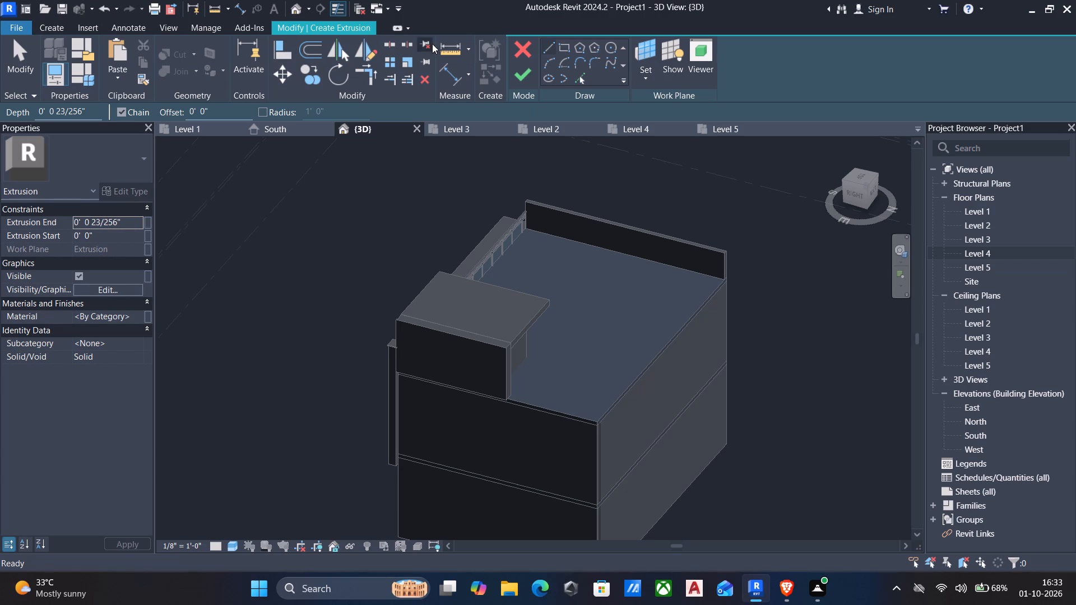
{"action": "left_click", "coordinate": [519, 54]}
Start a new solid extrusion and set its work plane to the top face of the terrace's 6" roof slab.
{"action": "left_click", "coordinate": [63, 23]}
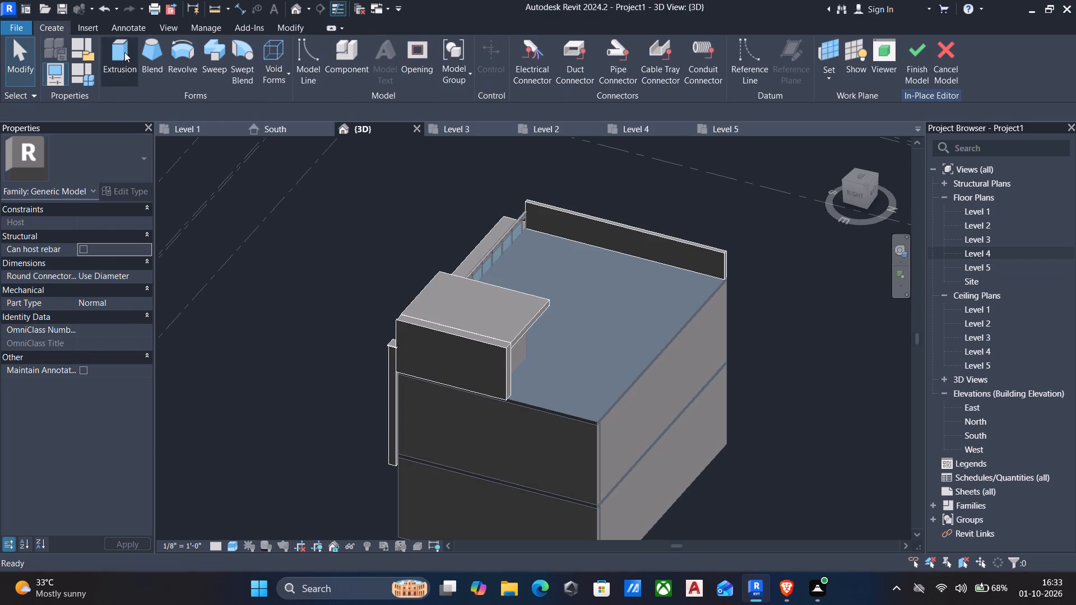
{"action": "left_click", "coordinate": [124, 52]}
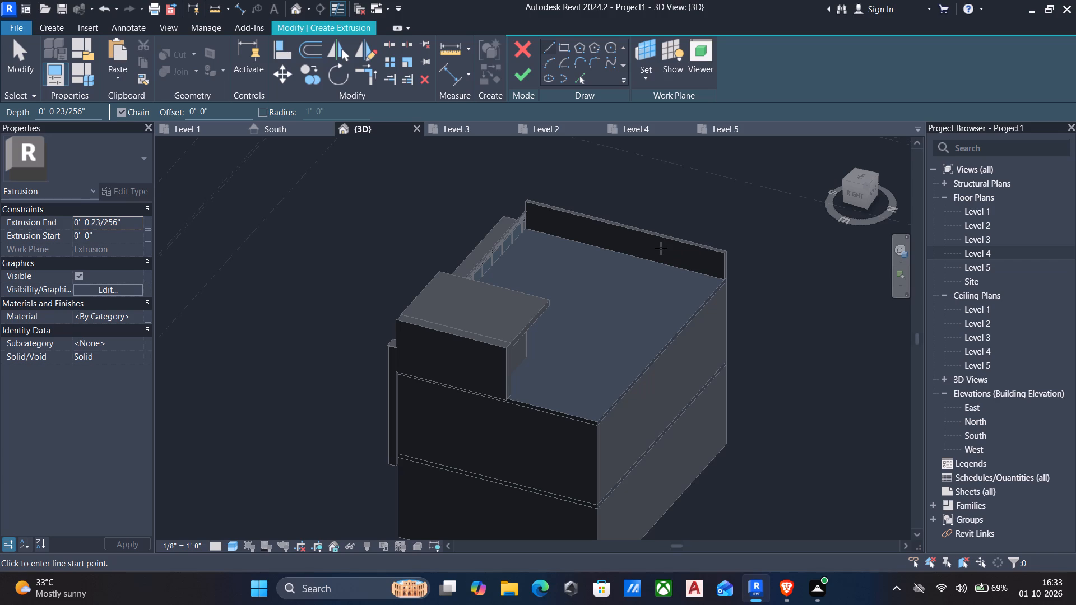
{"action": "left_click", "coordinate": [661, 248]}
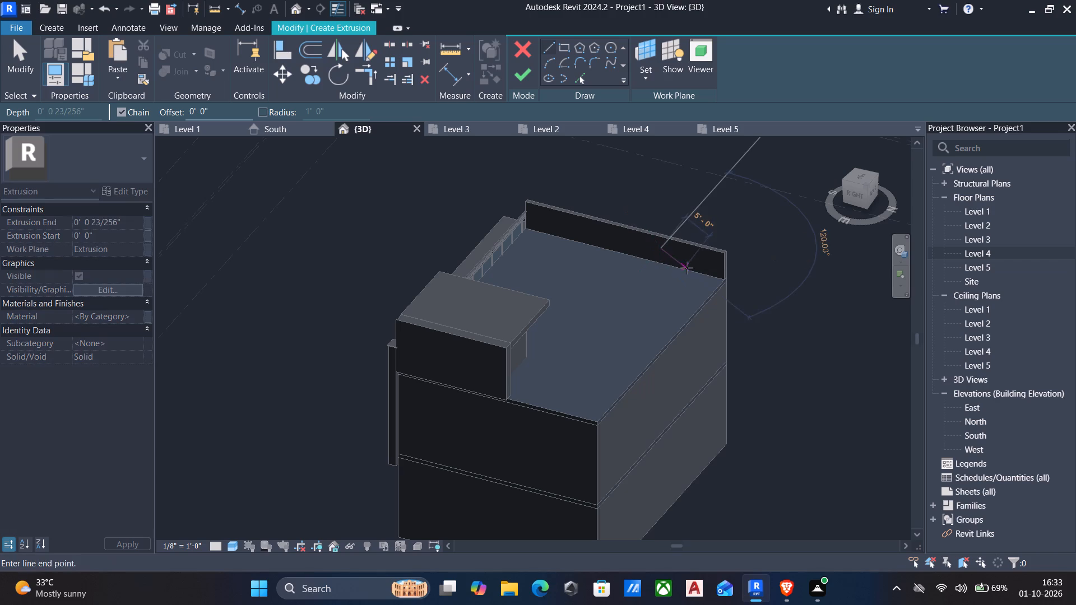
{"action": "key", "text": "Escape"}
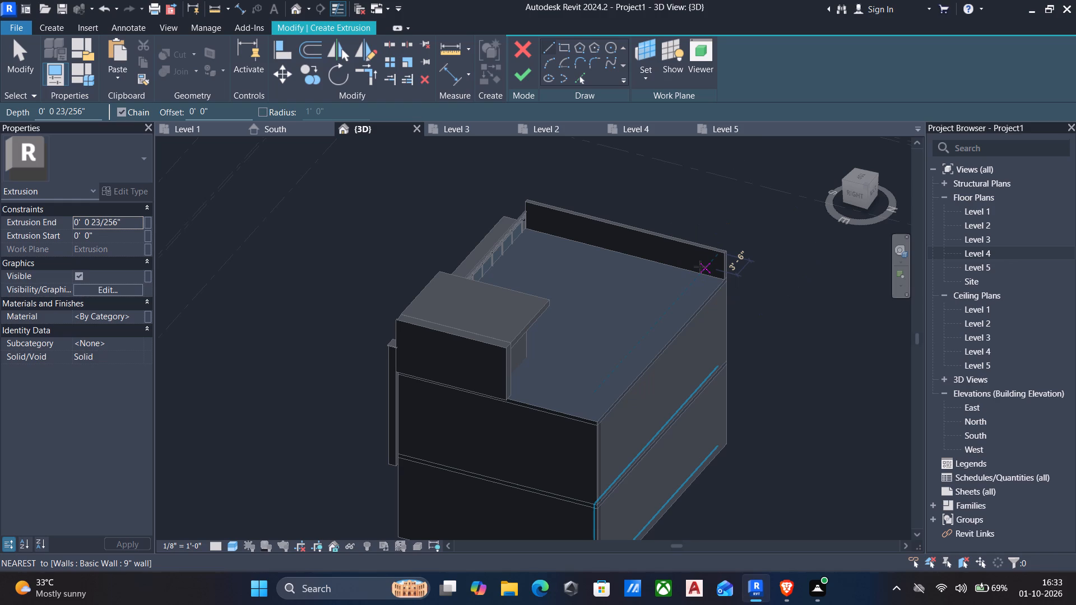
{"action": "scroll", "coordinate": [700, 269], "scroll_direction": "down", "scroll_amount": 3}
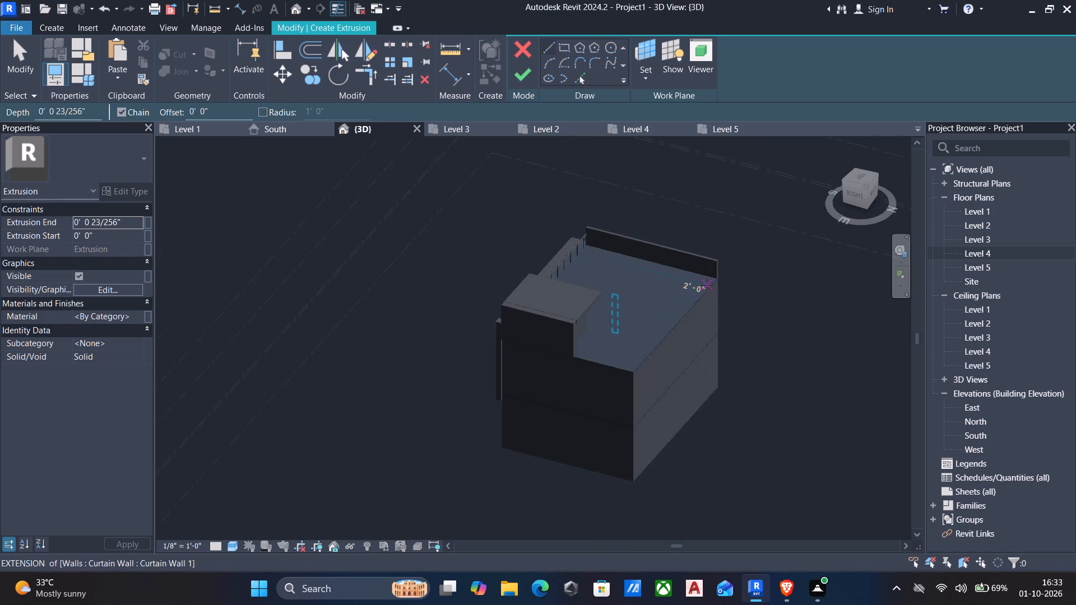
{"action": "middle_click_drag", "start_coordinate": [707, 286], "coordinate": [652, 296]}
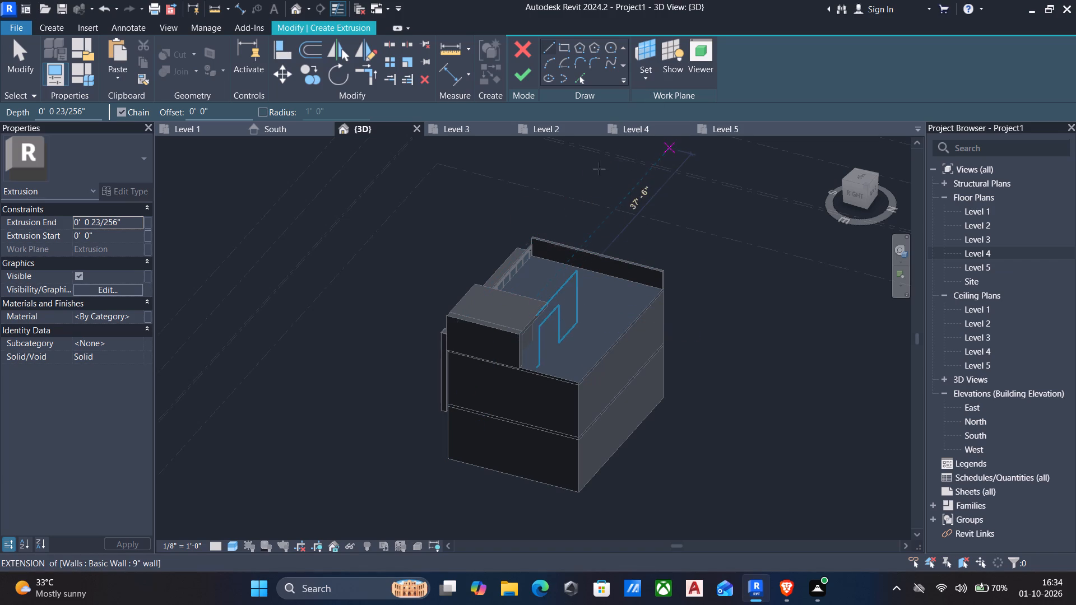
{"action": "key", "text": "Escape"}
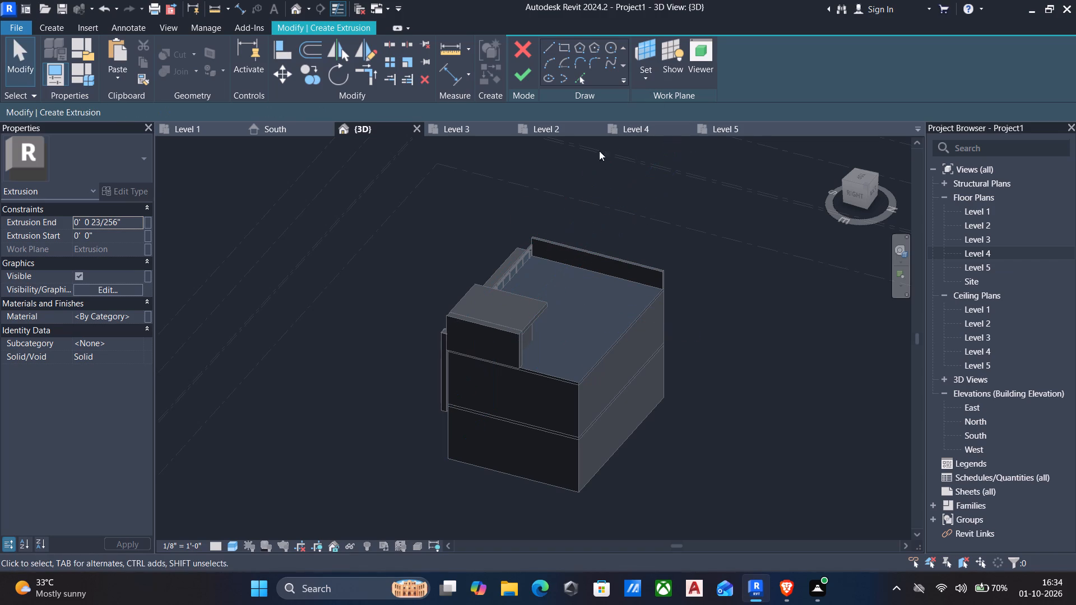
{"action": "left_click", "coordinate": [646, 75]}
{"action": "left_click", "coordinate": [665, 133]}
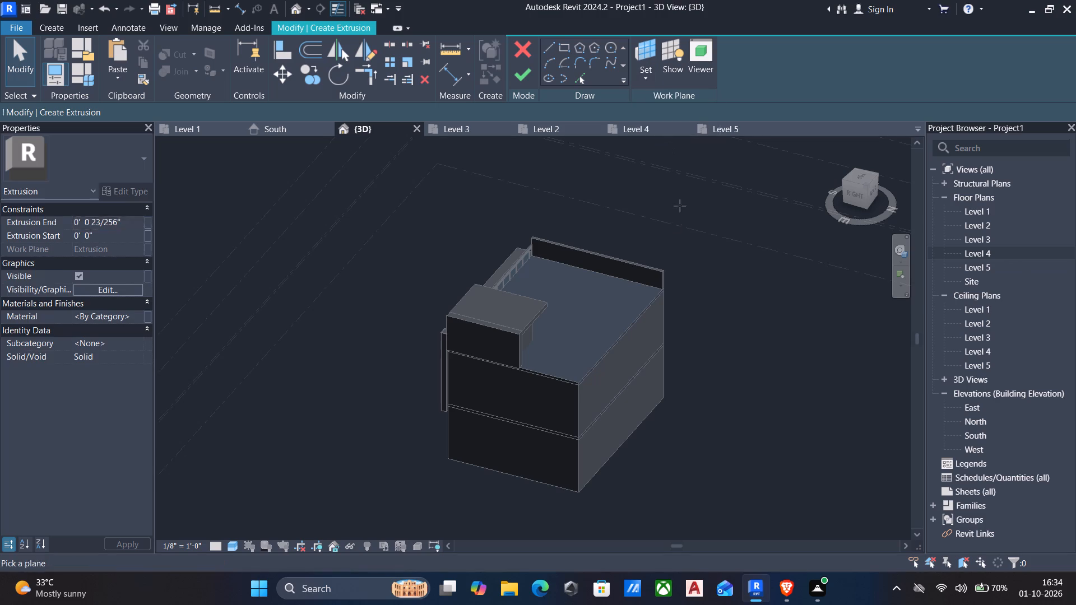
{"action": "left_click_drag", "start_coordinate": [647, 305], "coordinate": [661, 292]}
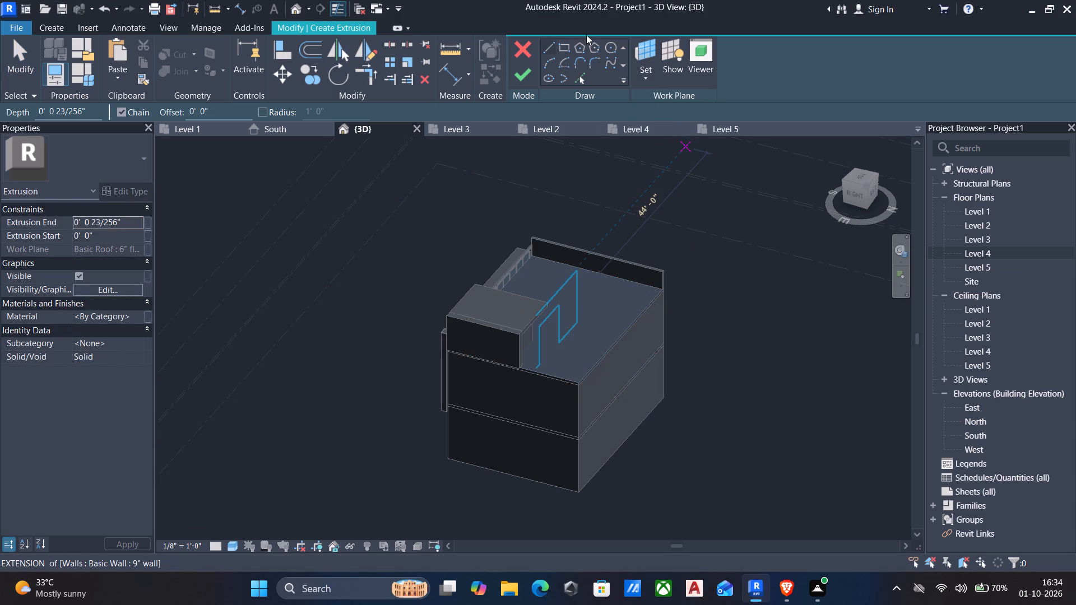
Sketch a rectangle along the roof's rear edge, from the west parapet to the east corner, about 34'-3" by 4 11/16".
{"action": "left_click", "coordinate": [563, 45]}
{"action": "scroll", "coordinate": [625, 227], "scroll_direction": "up", "scroll_amount": 4}
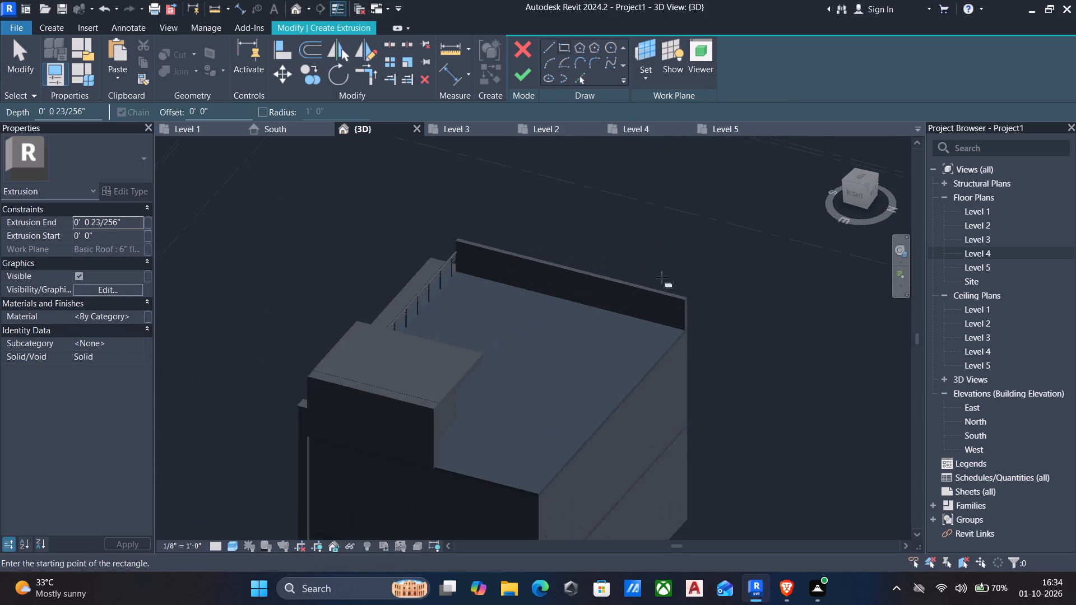
{"action": "scroll", "coordinate": [687, 308], "scroll_direction": "up", "scroll_amount": 8}
{"action": "left_click", "coordinate": [683, 336]}
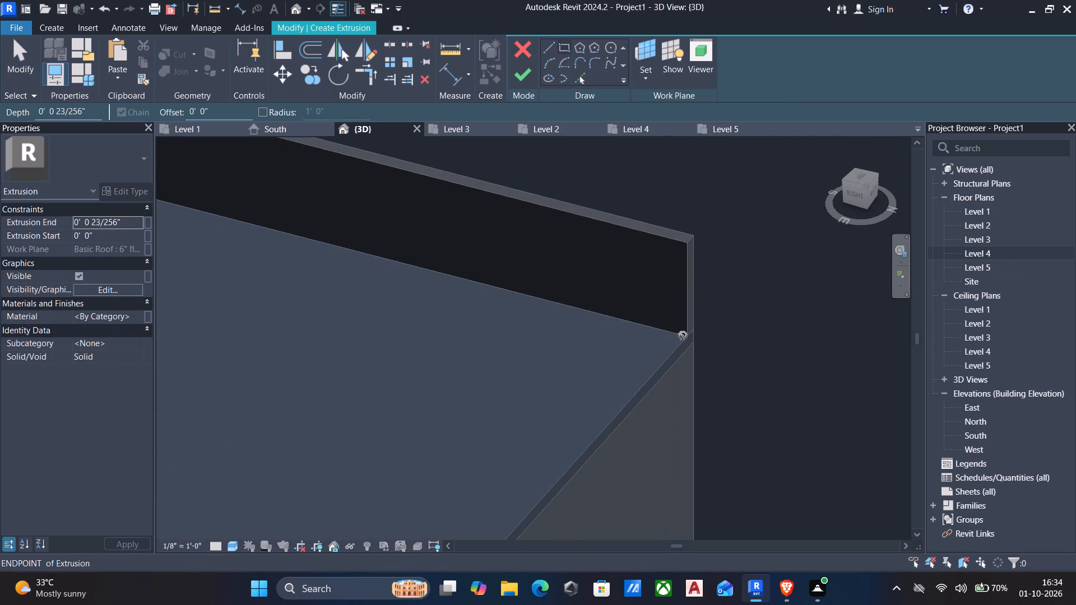
{"action": "middle_click_drag", "start_coordinate": [653, 372], "coordinate": [660, 296]}
{"action": "scroll", "coordinate": [660, 296], "scroll_direction": "down", "scroll_amount": 3}
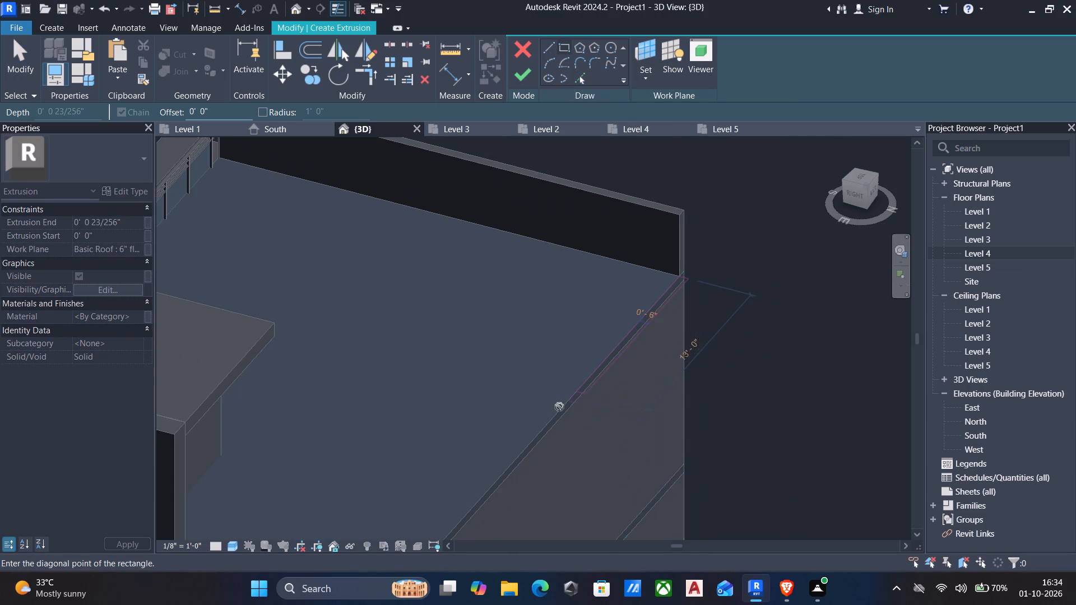
{"action": "middle_click_drag", "start_coordinate": [559, 408], "coordinate": [648, 327]}
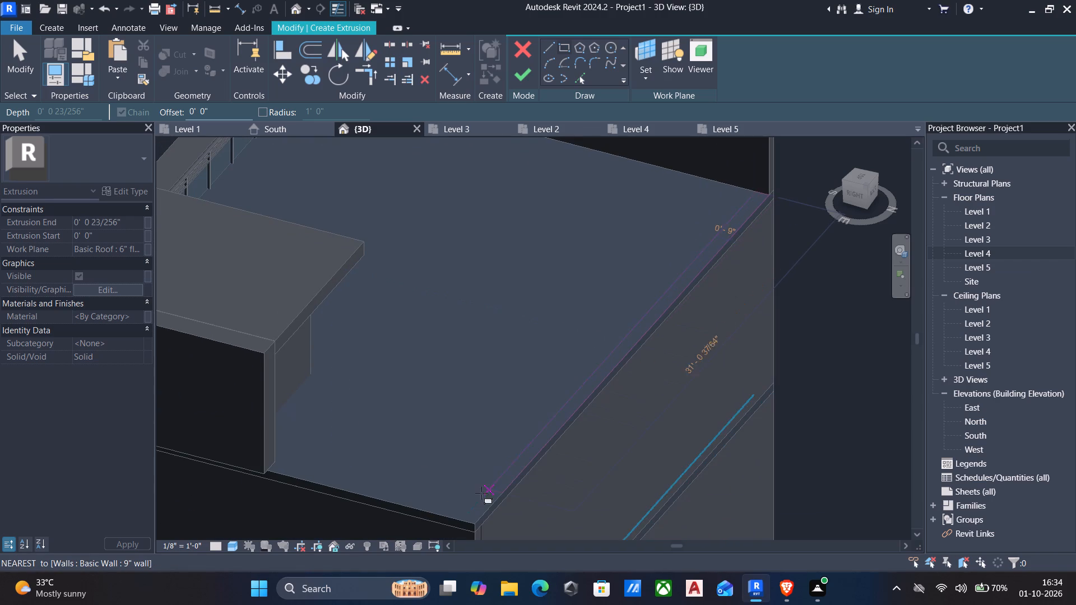
{"action": "left_click", "coordinate": [466, 524]}
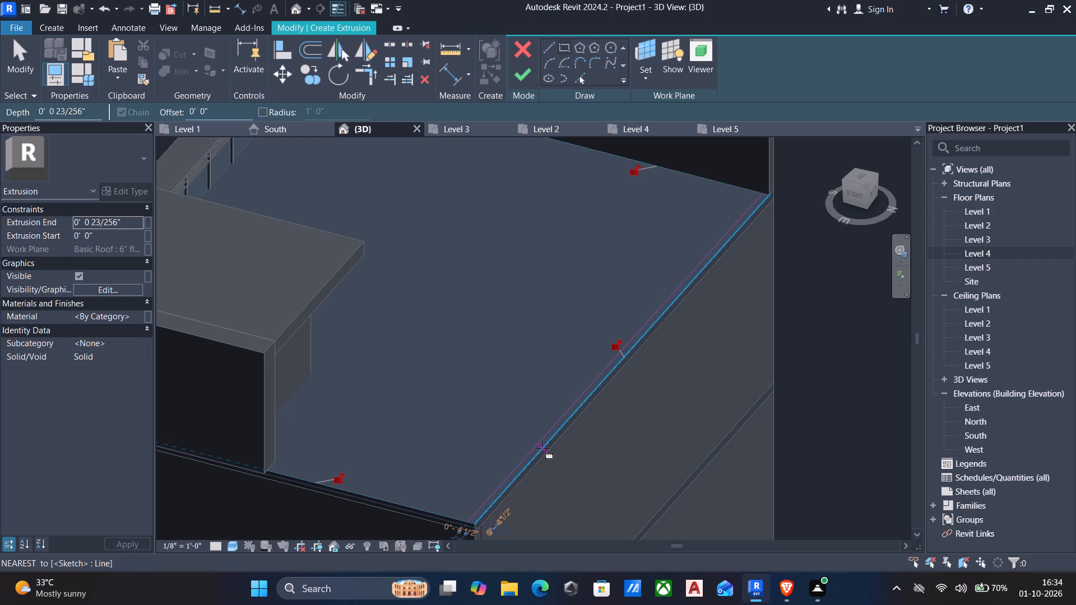
{"action": "scroll", "coordinate": [483, 371], "scroll_direction": "down", "scroll_amount": 1}
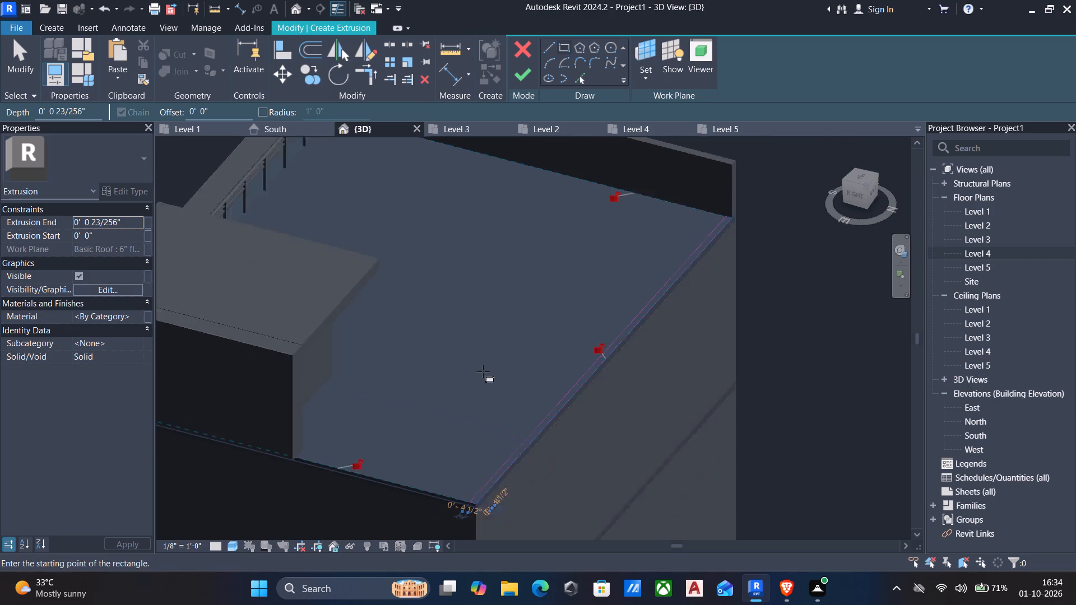
{"action": "scroll", "coordinate": [483, 371], "scroll_direction": "down", "scroll_amount": 2}
{"action": "key", "text": "Escape"}
Set the rear edge rectangle's width to 6" by moving its inner long line.
{"action": "scroll", "coordinate": [518, 437], "scroll_direction": "up", "scroll_amount": 2}
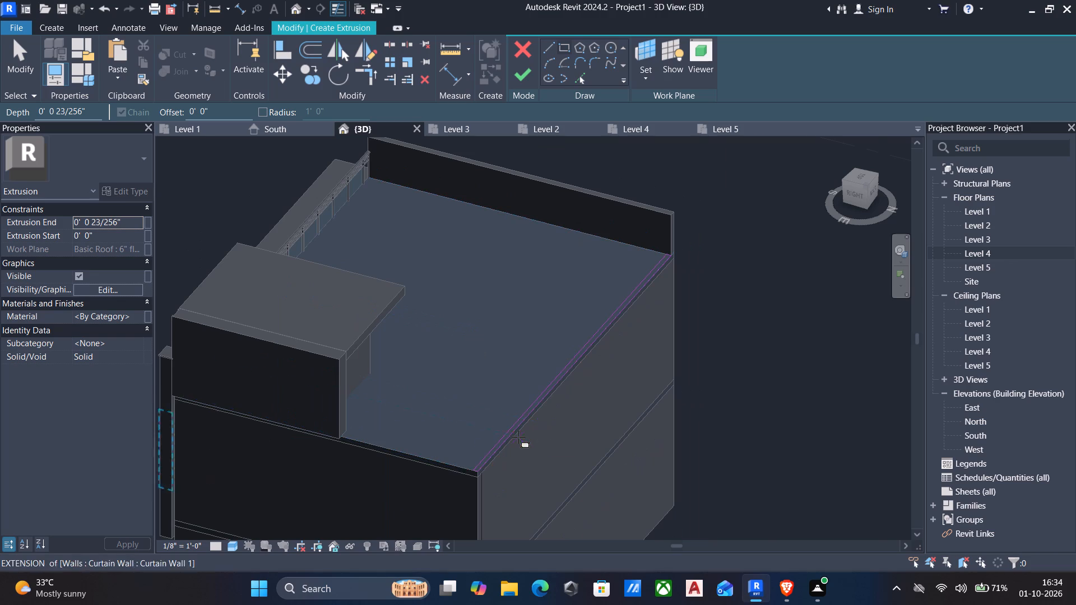
{"action": "scroll", "coordinate": [518, 437], "scroll_direction": "up", "scroll_amount": 4}
{"action": "scroll", "coordinate": [454, 455], "scroll_direction": "up", "scroll_amount": 4}
{"action": "middle_click_drag", "start_coordinate": [454, 455], "coordinate": [475, 311]}
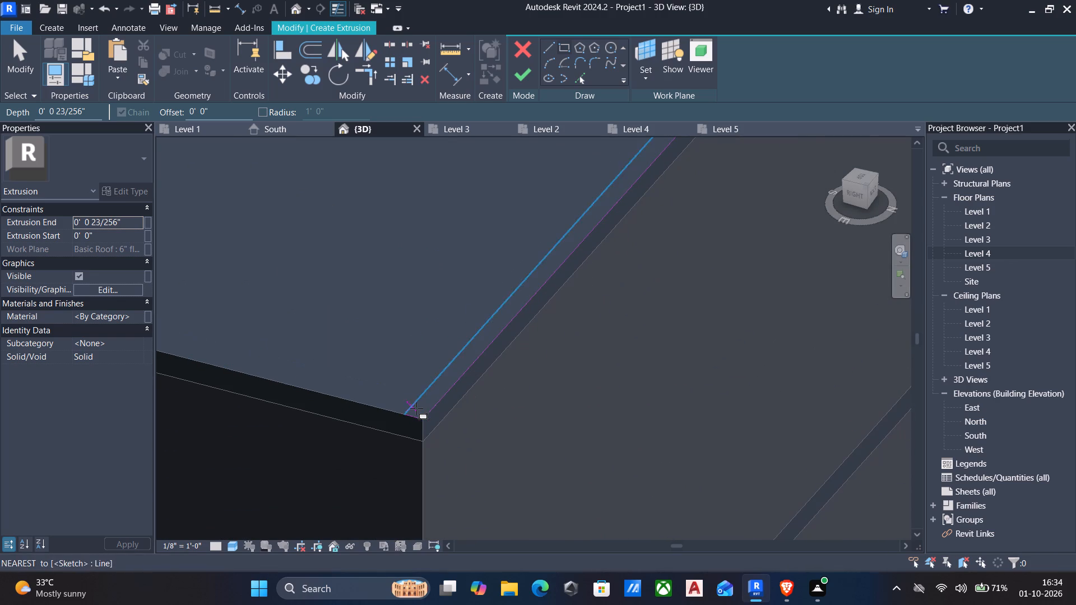
{"action": "left_click", "coordinate": [417, 408]}
{"action": "key", "text": "Escape"}
{"action": "key", "text": "Escape"}
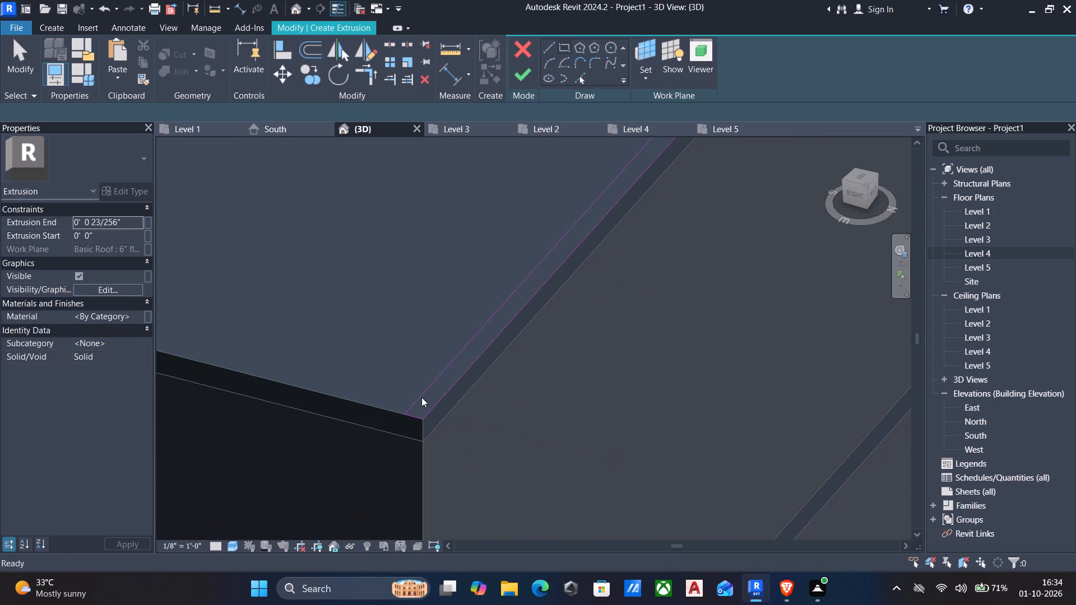
{"action": "left_click", "coordinate": [421, 397]}
{"action": "scroll", "coordinate": [412, 425], "scroll_direction": "up", "scroll_amount": 3}
{"action": "left_click", "coordinate": [401, 427]}
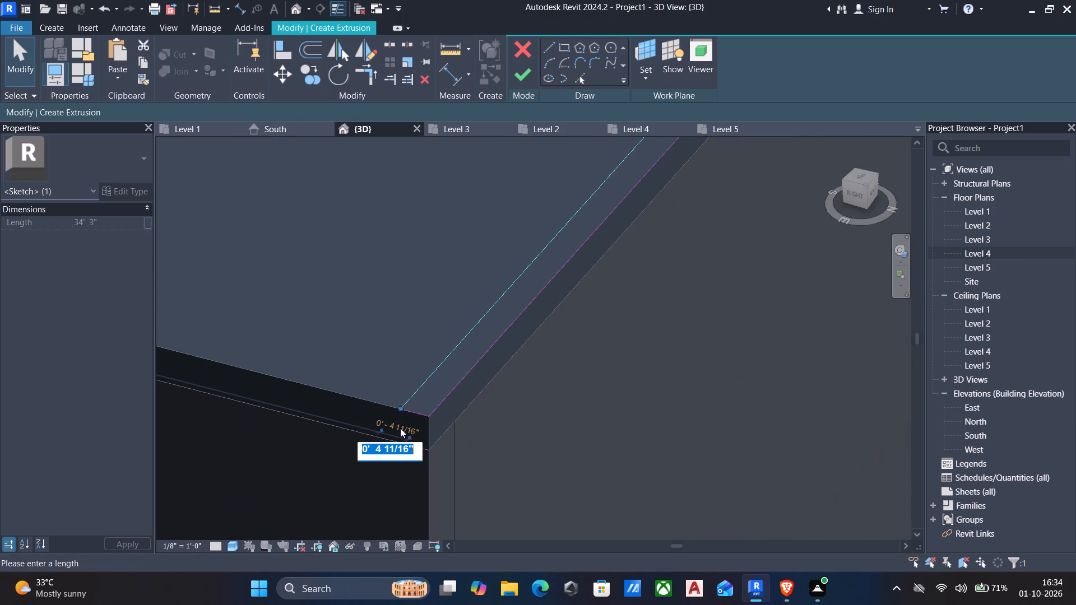
{"action": "type", "text": "6\""}
{"action": "key", "text": "Return"}
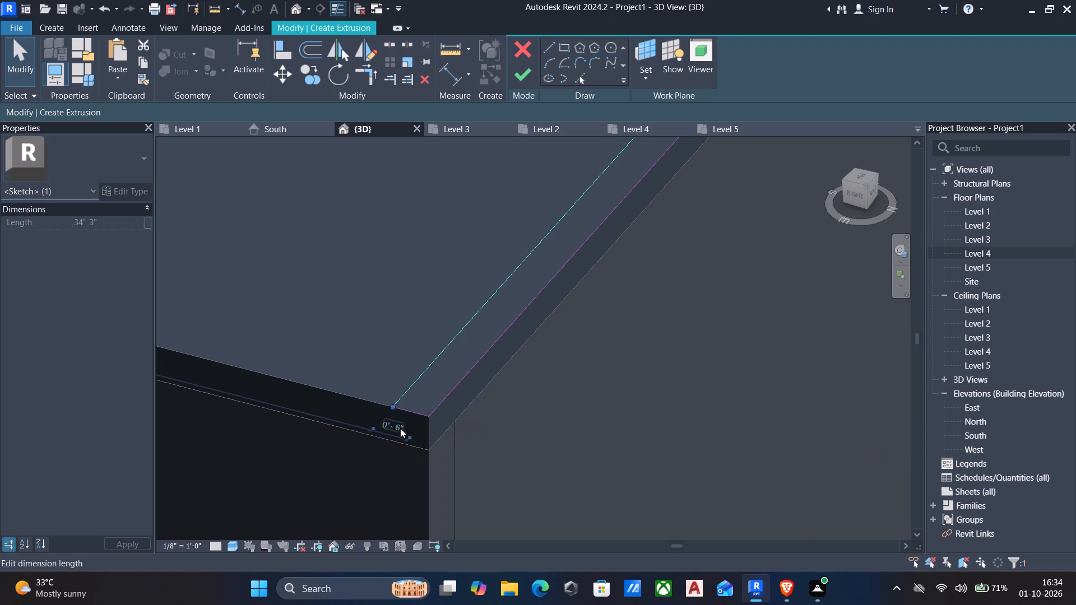
{"action": "scroll", "coordinate": [425, 383], "scroll_direction": "down", "scroll_amount": 4}
{"action": "middle_click_drag", "start_coordinate": [401, 337], "coordinate": [428, 376]}
{"action": "scroll", "coordinate": [428, 376], "scroll_direction": "down", "scroll_amount": 4}
{"action": "middle_click_drag", "start_coordinate": [378, 296], "coordinate": [446, 393]}
{"action": "scroll", "coordinate": [446, 393], "scroll_direction": "down", "scroll_amount": 3}
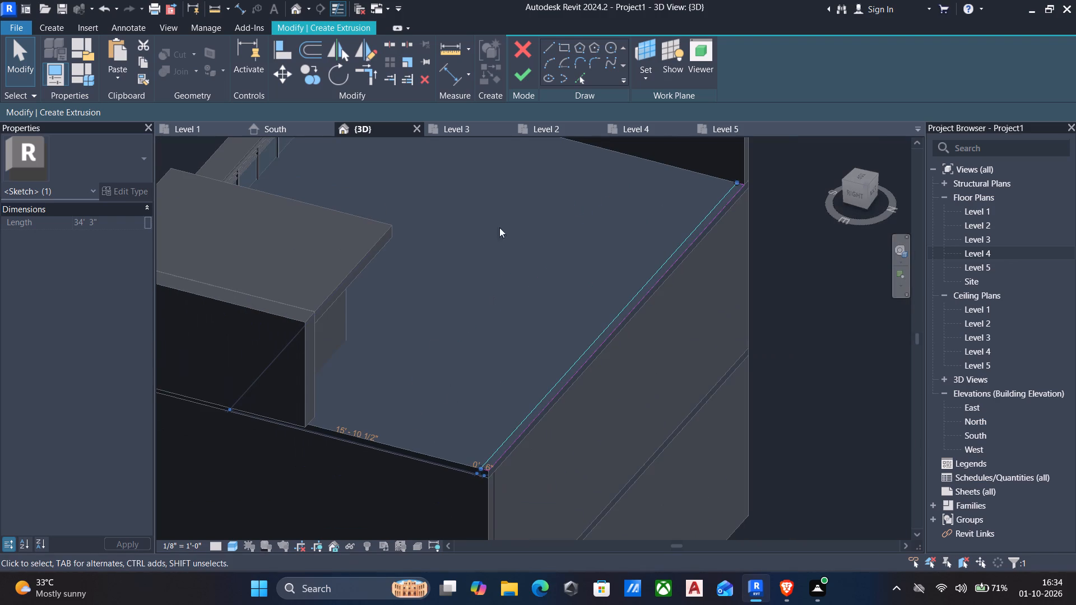
Finish the rear-edge extrusion and align its top face with the top of the west parapet.
{"action": "left_click", "coordinate": [522, 77]}
{"action": "scroll", "coordinate": [484, 227], "scroll_direction": "down", "scroll_amount": 3}
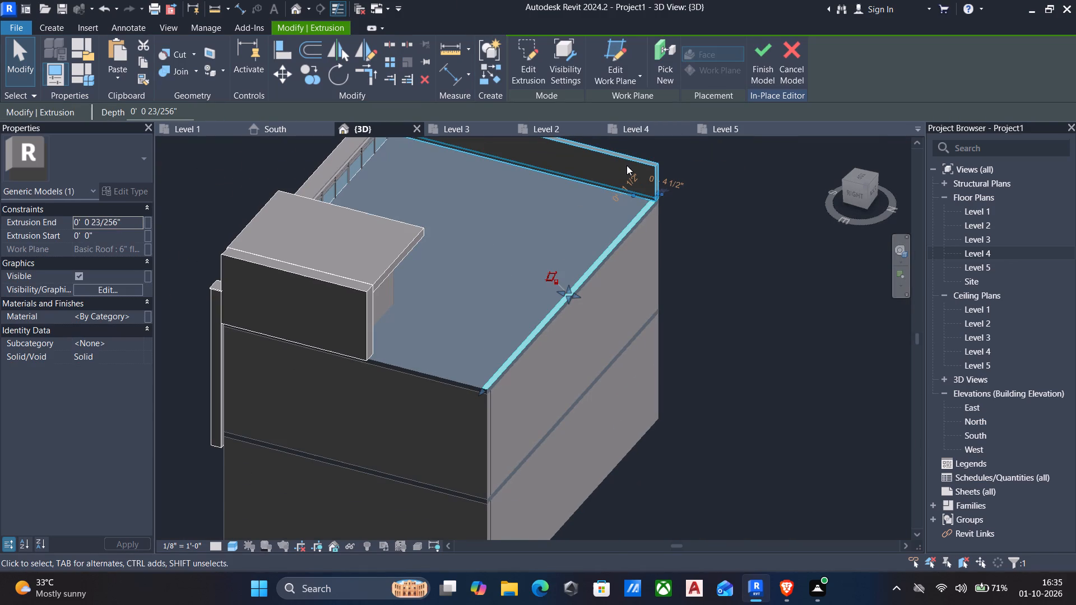
{"action": "type", "text": "al"}
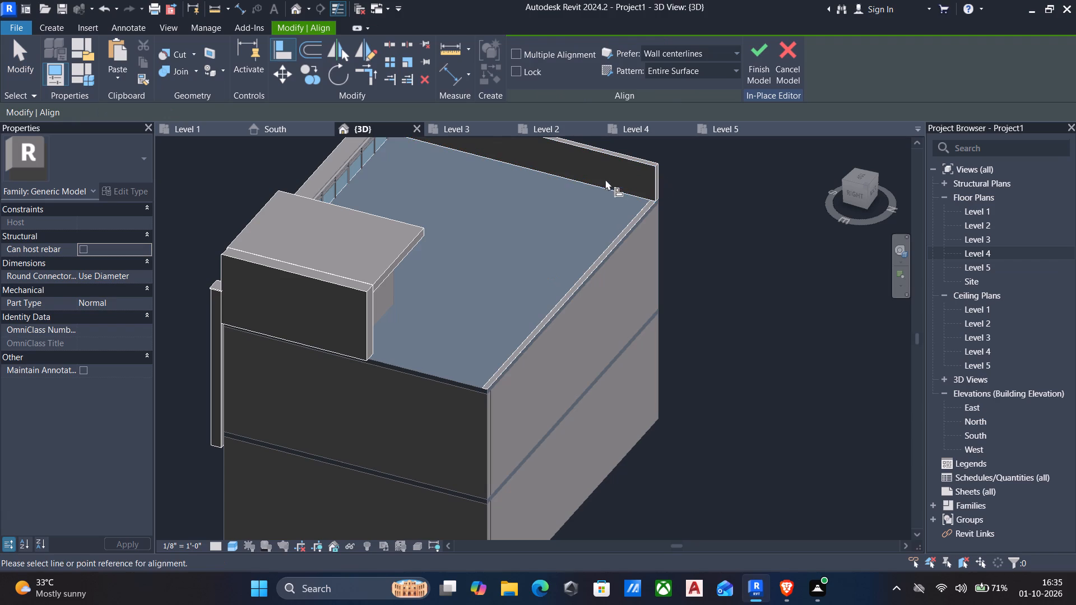
{"action": "left_click", "coordinate": [588, 147]}
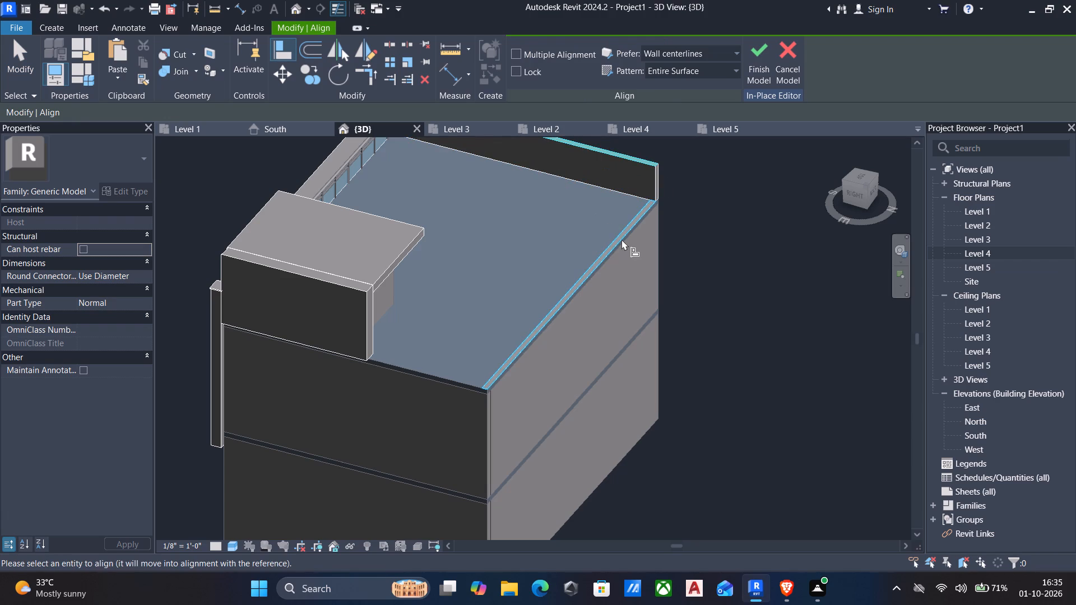
{"action": "left_click", "coordinate": [622, 240]}
{"action": "scroll", "coordinate": [613, 226], "scroll_direction": "down", "scroll_amount": 3}
{"action": "middle_click_drag", "start_coordinate": [611, 227], "coordinate": [634, 232]}
{"action": "scroll", "coordinate": [630, 234], "scroll_direction": "down", "scroll_amount": 3}
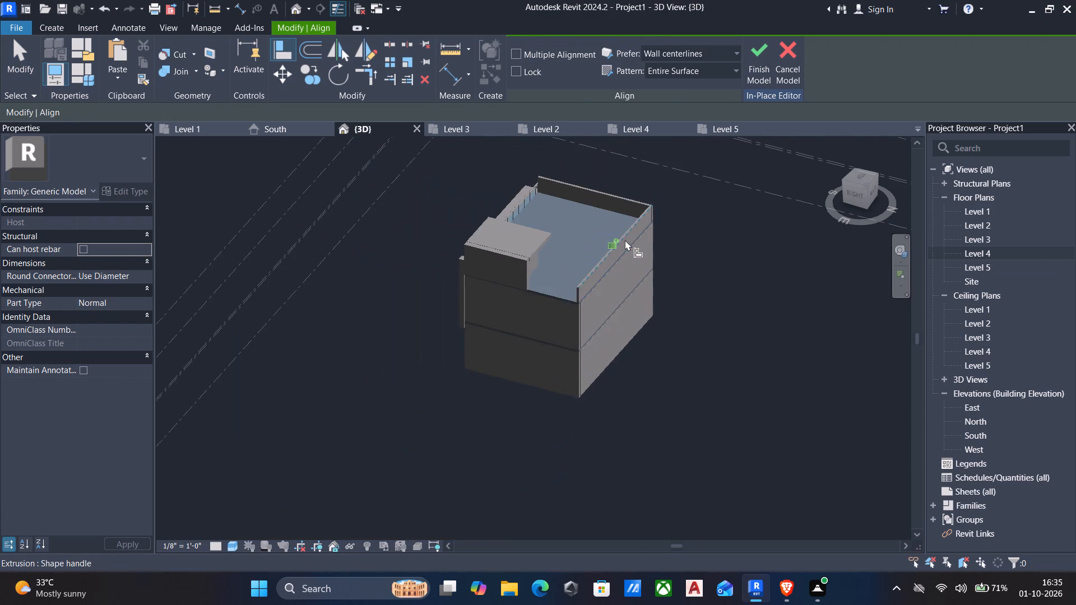
{"action": "middle_click_drag", "start_coordinate": [632, 238], "coordinate": [657, 229], "text": "shift"}
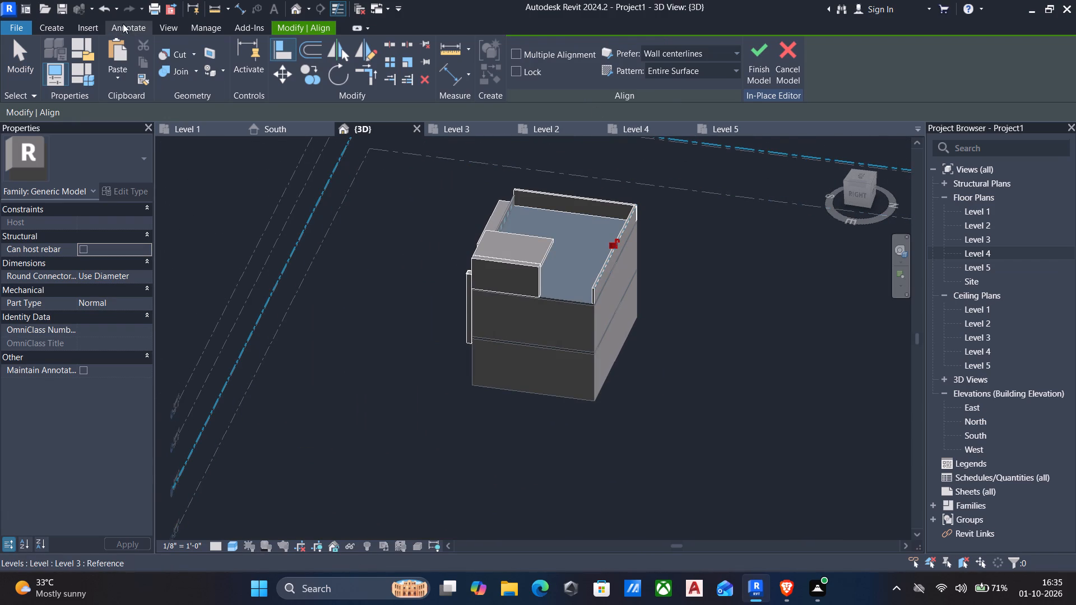
Start another solid extrusion and set its work plane to the top face of the terrace's 6" roof slab.
{"action": "left_click", "coordinate": [50, 24]}
{"action": "scroll", "coordinate": [534, 292], "scroll_direction": "up", "scroll_amount": 5}
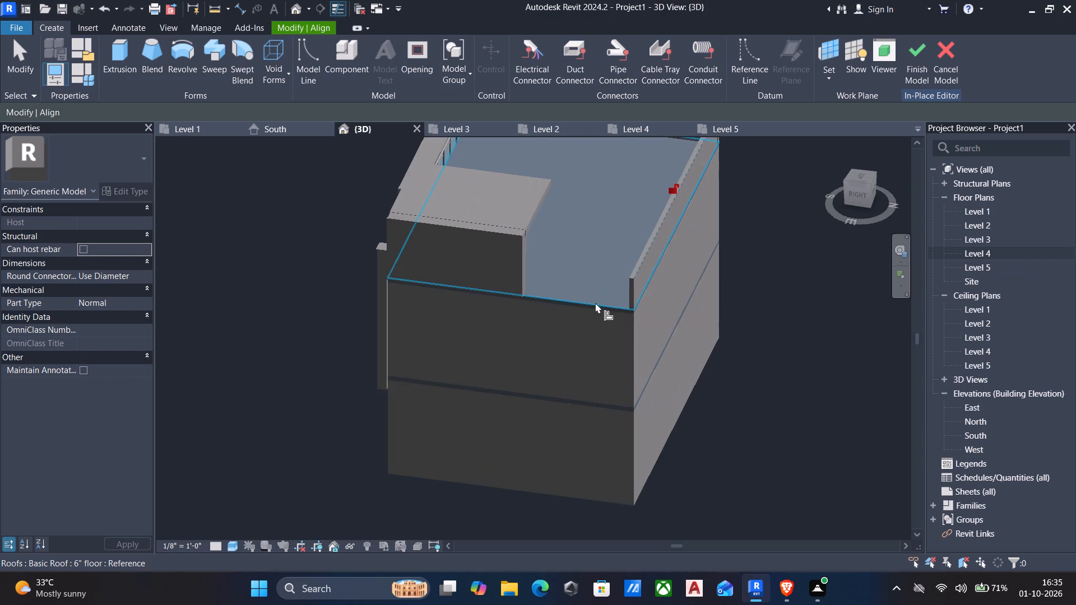
{"action": "key", "text": "Escape"}
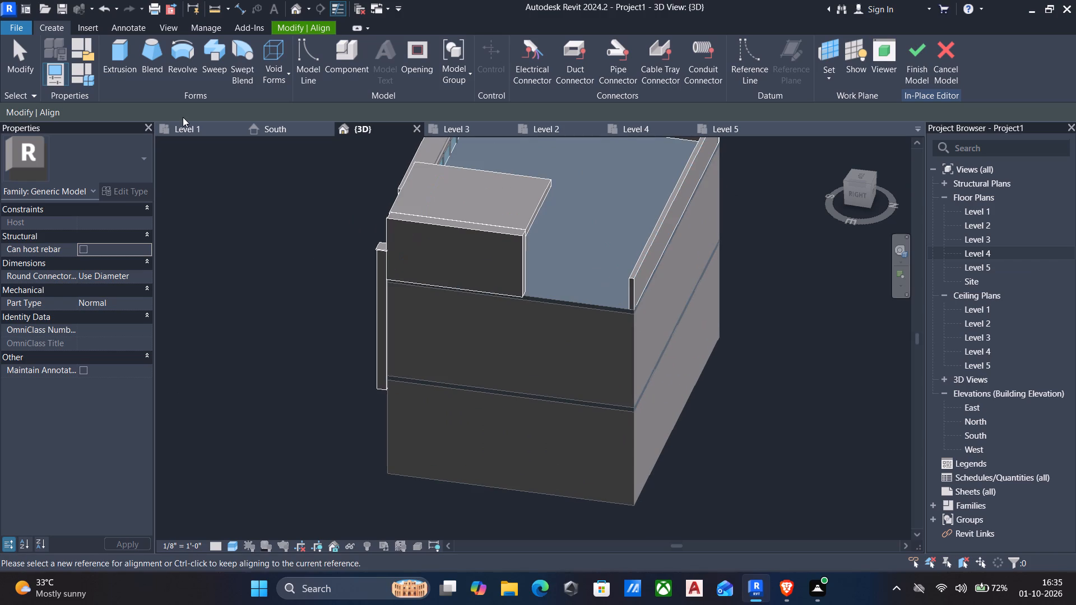
{"action": "left_click", "coordinate": [45, 22]}
{"action": "middle_click_drag", "start_coordinate": [619, 277], "coordinate": [694, 272], "text": "shift"}
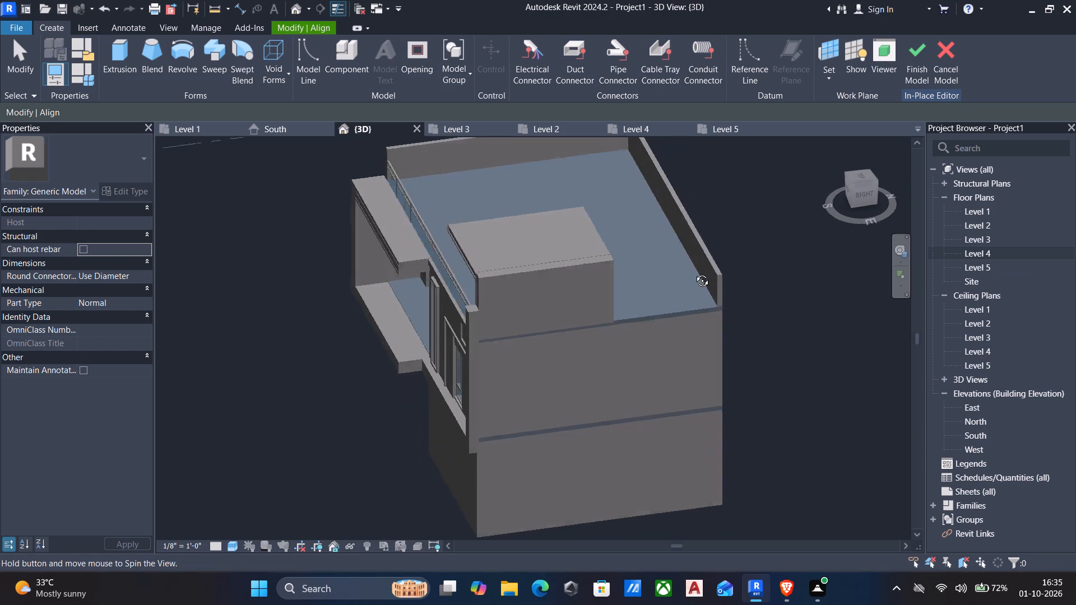
{"action": "middle_click_drag", "start_coordinate": [694, 272], "coordinate": [701, 271], "text": "shift"}
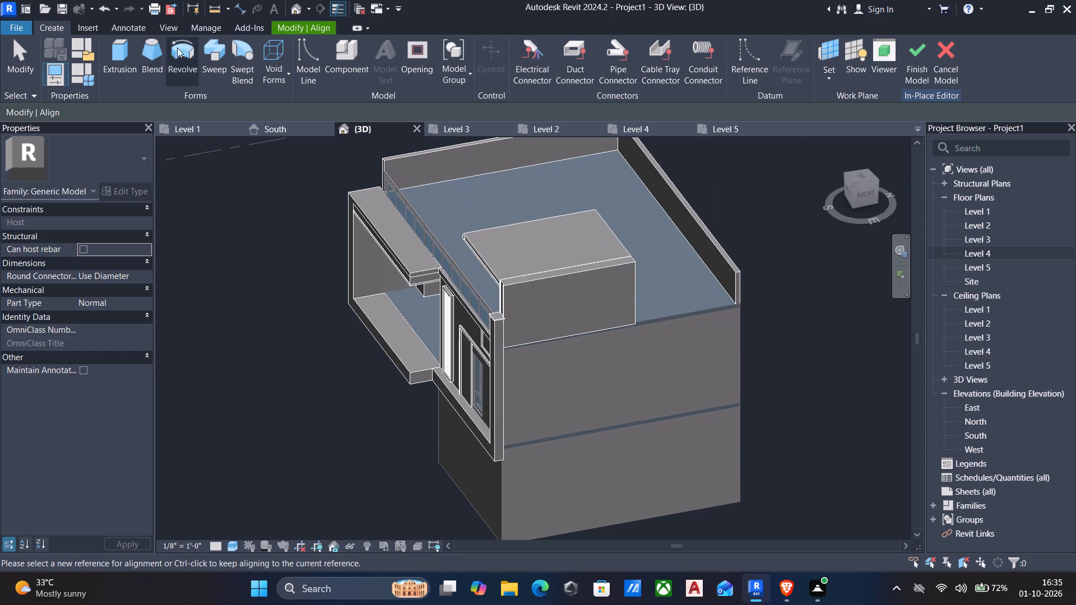
{"action": "left_click", "coordinate": [117, 50]}
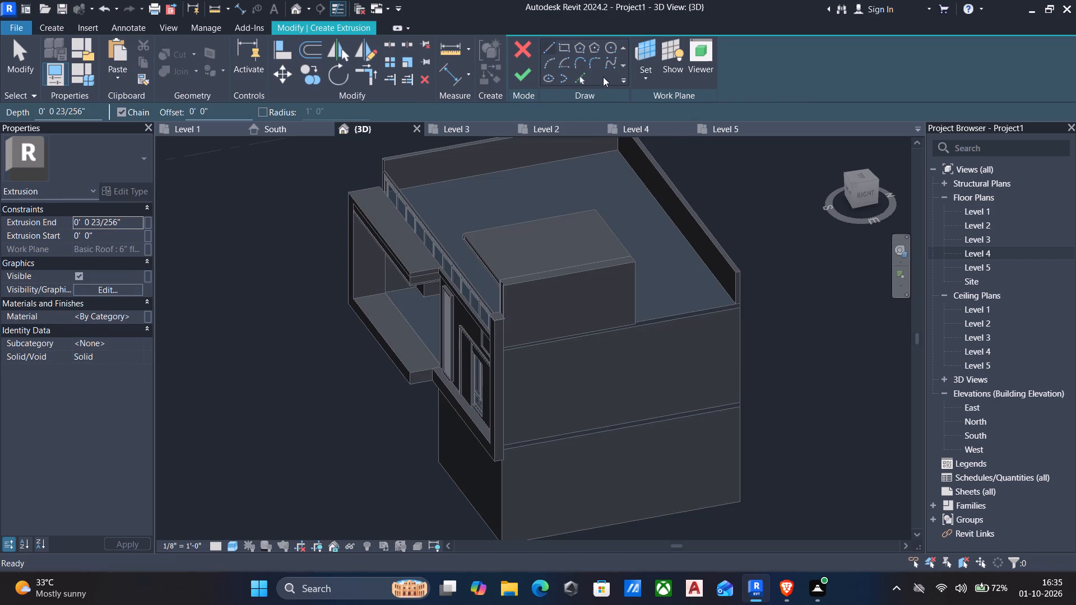
{"action": "left_click", "coordinate": [643, 77]}
{"action": "left_click", "coordinate": [671, 127]}
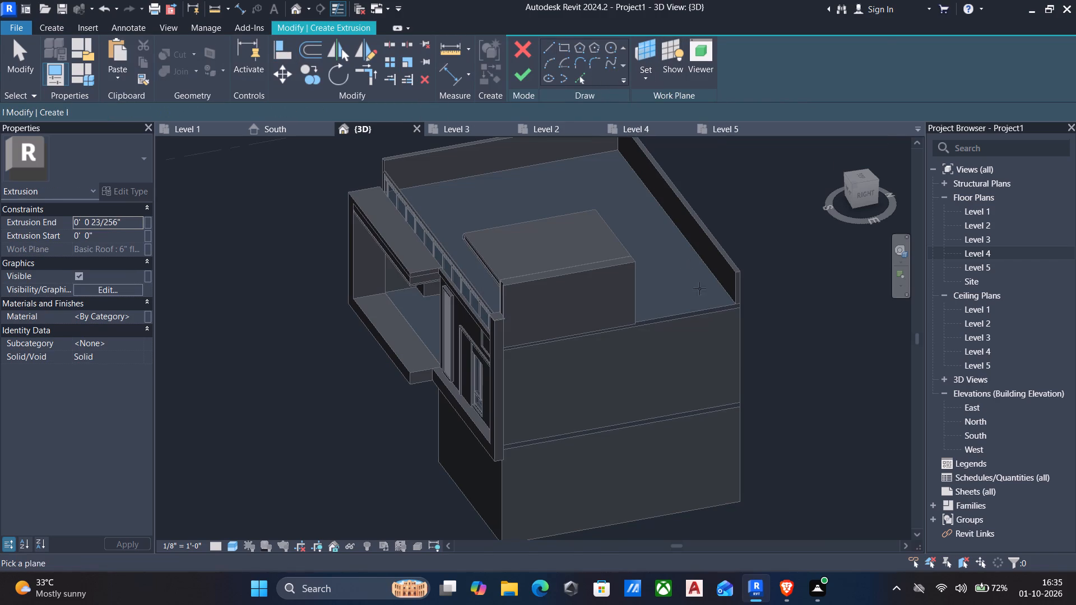
{"action": "scroll", "coordinate": [703, 305], "scroll_direction": "up", "scroll_amount": 3}
{"action": "left_click", "coordinate": [716, 306]}
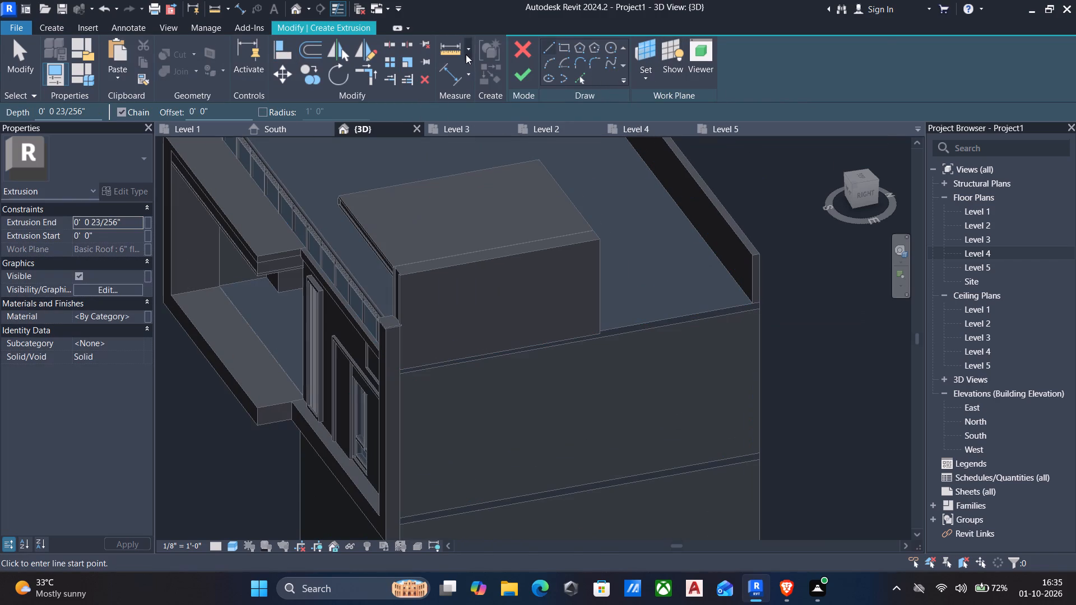
Sketch a rectangle along the roof's east edge, from the rear parapet's inner corner toward the rooftop room, about 9'-6" long.
{"action": "left_click", "coordinate": [562, 49]}
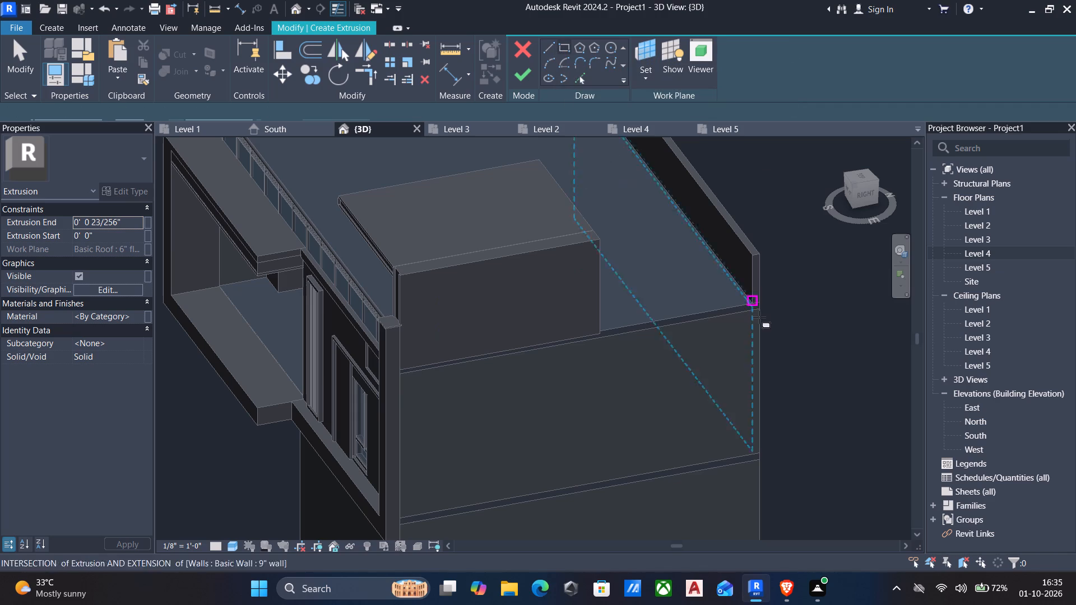
{"action": "scroll", "coordinate": [763, 320], "scroll_direction": "up", "scroll_amount": 5}
{"action": "scroll", "coordinate": [738, 282], "scroll_direction": "up", "scroll_amount": 4}
{"action": "left_click", "coordinate": [739, 288]}
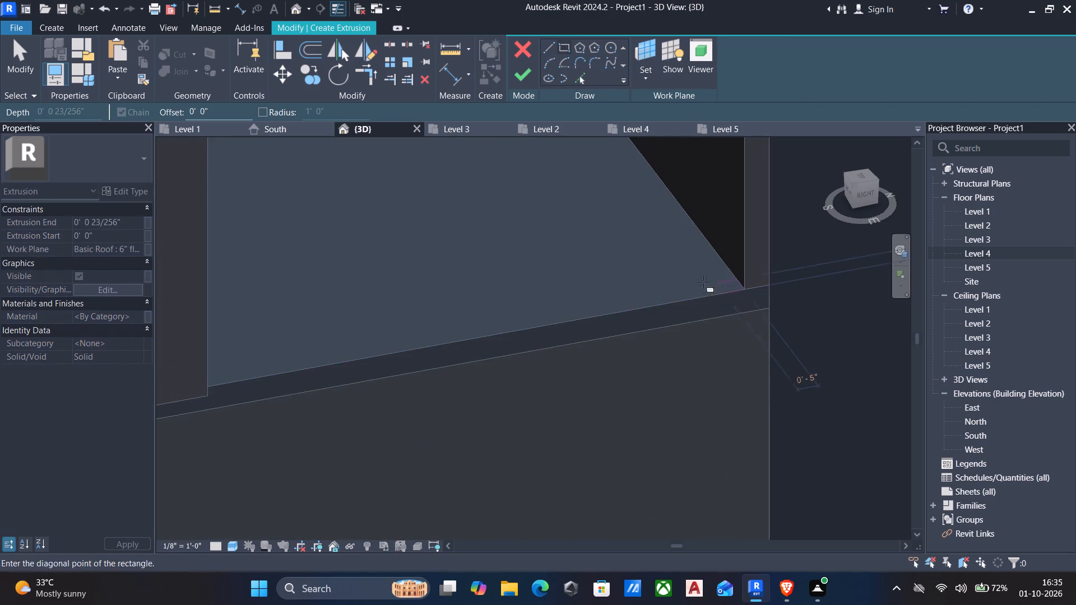
{"action": "middle_click_drag", "start_coordinate": [521, 329], "coordinate": [574, 309]}
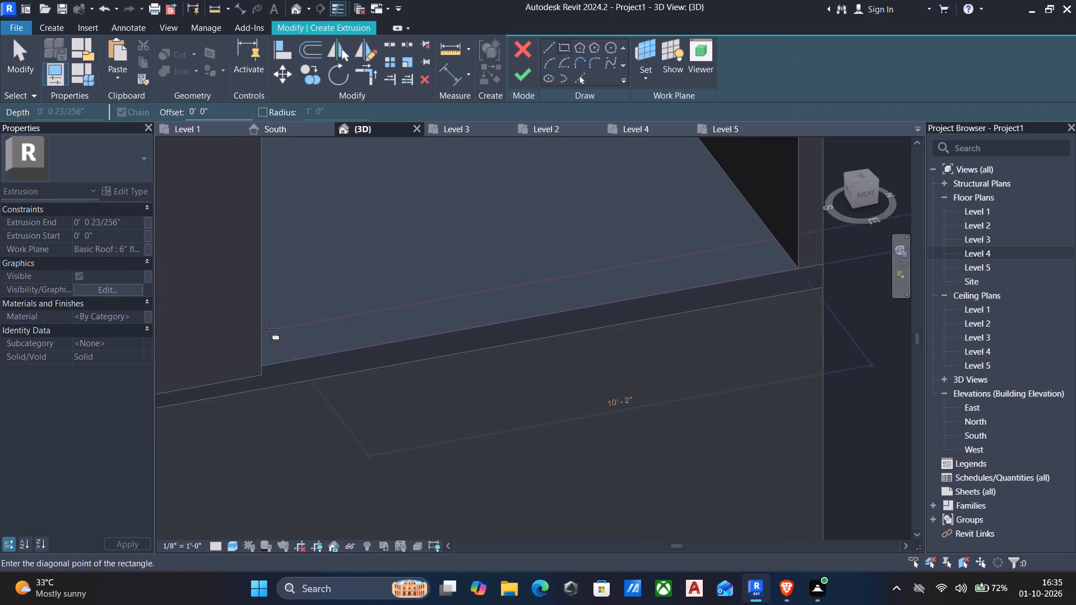
{"action": "left_click", "coordinate": [314, 337]}
{"action": "key", "text": "Escape"}
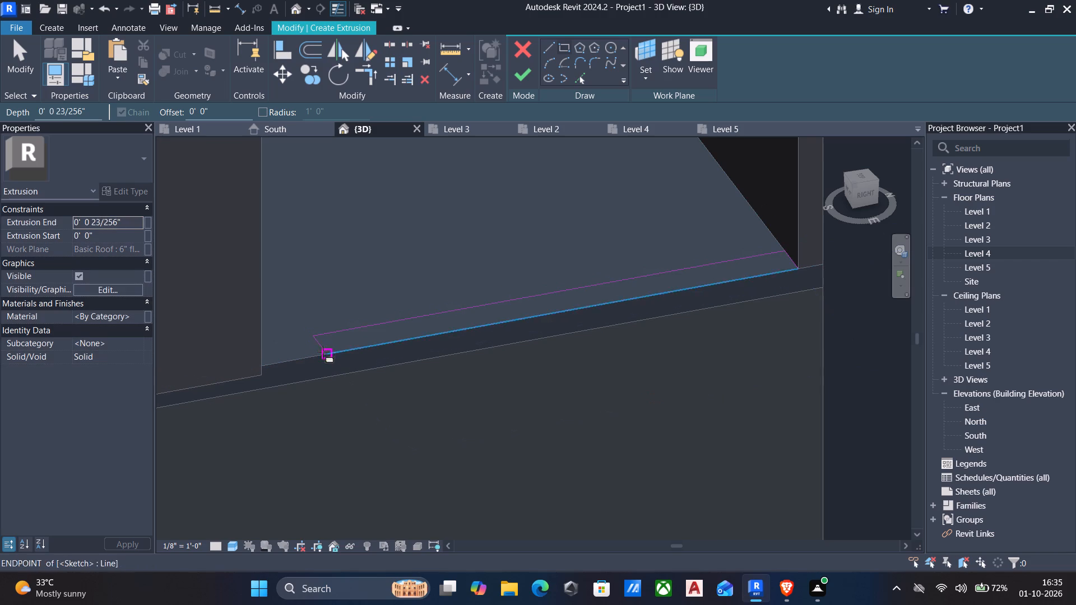
{"action": "key", "text": "Escape"}
Set the east edge rectangle's width to 6" by moving its inner long line.
{"action": "left_click", "coordinate": [321, 331]}
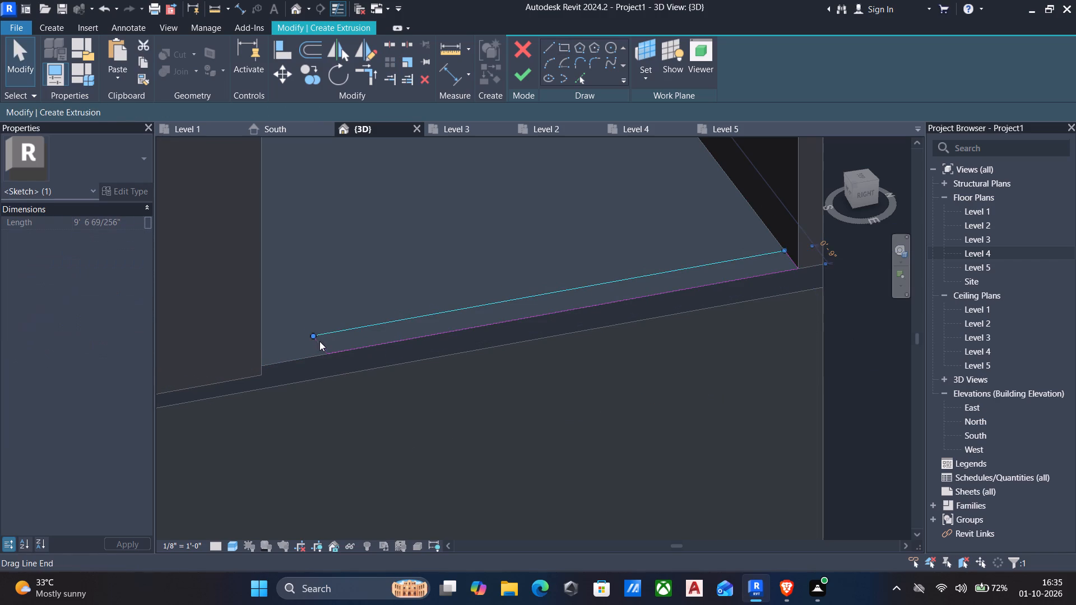
{"action": "left_click", "coordinate": [824, 247]}
{"action": "type", "text": "6\""}
{"action": "key", "text": "Return"}
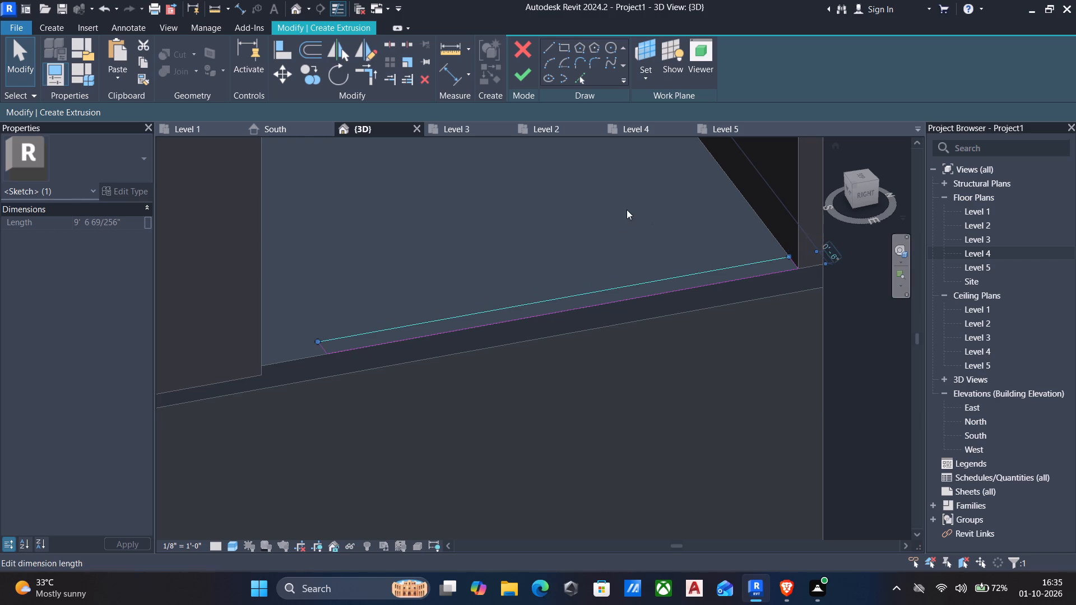
Finish the east-edge extrusion and align its top face with the top of the rear parapet.
{"action": "scroll", "coordinate": [619, 221], "scroll_direction": "down", "scroll_amount": 2}
{"action": "middle_click_drag", "start_coordinate": [618, 229], "coordinate": [639, 254]}
{"action": "left_click", "coordinate": [527, 77]}
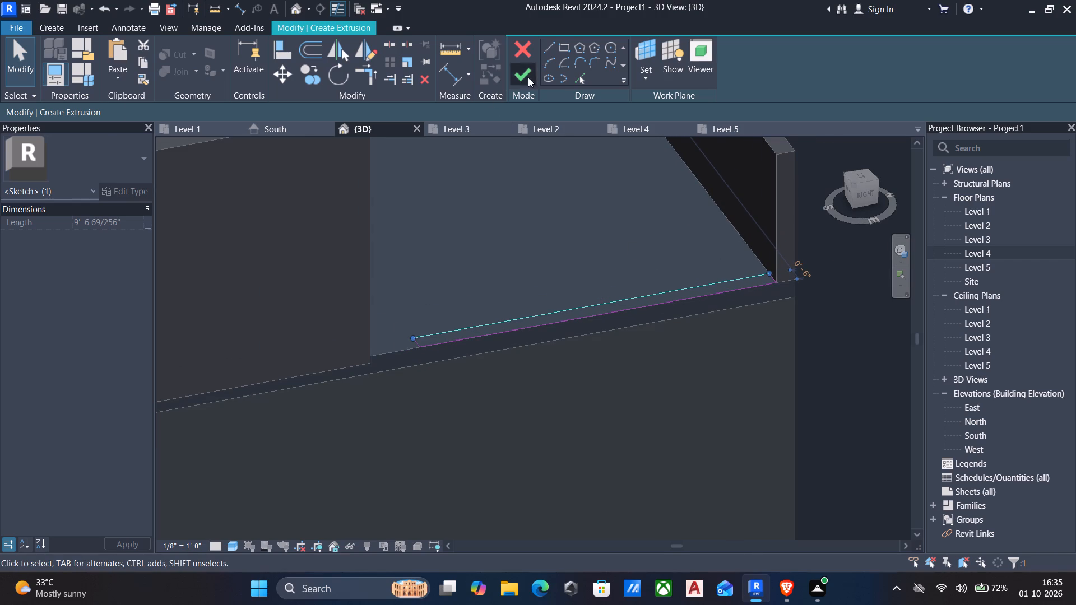
{"action": "scroll", "coordinate": [537, 136], "scroll_direction": "down", "scroll_amount": 3}
{"action": "middle_click_drag", "start_coordinate": [540, 176], "coordinate": [544, 275]}
{"action": "type", "text": "al"}
{"action": "left_click", "coordinate": [705, 213]}
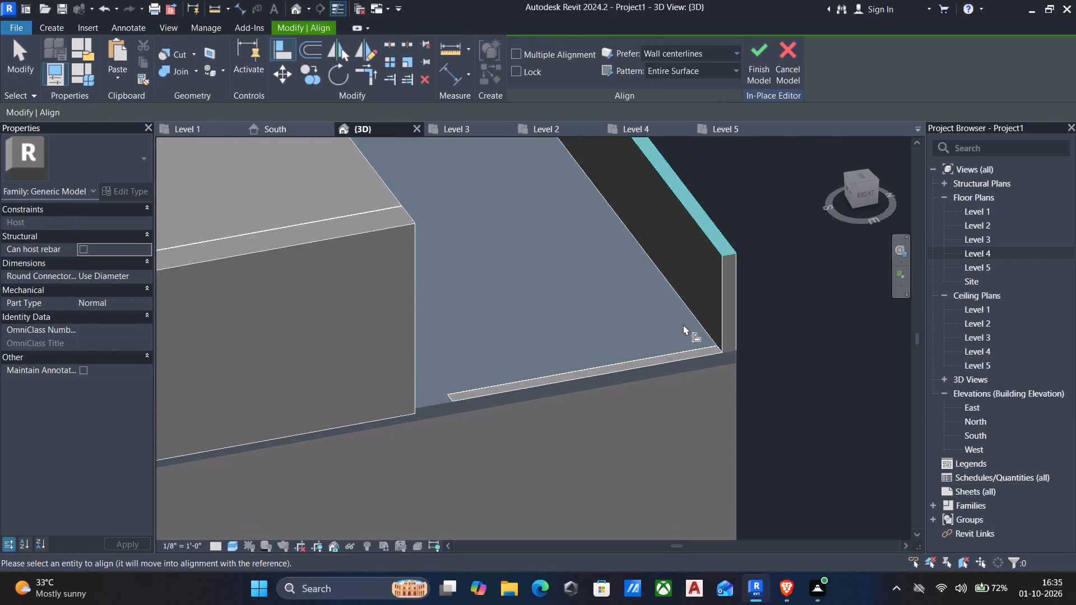
{"action": "left_click", "coordinate": [687, 351]}
{"action": "scroll", "coordinate": [685, 339], "scroll_direction": "down", "scroll_amount": 3}
{"action": "middle_click_drag", "start_coordinate": [697, 329], "coordinate": [693, 333], "text": "shift"}
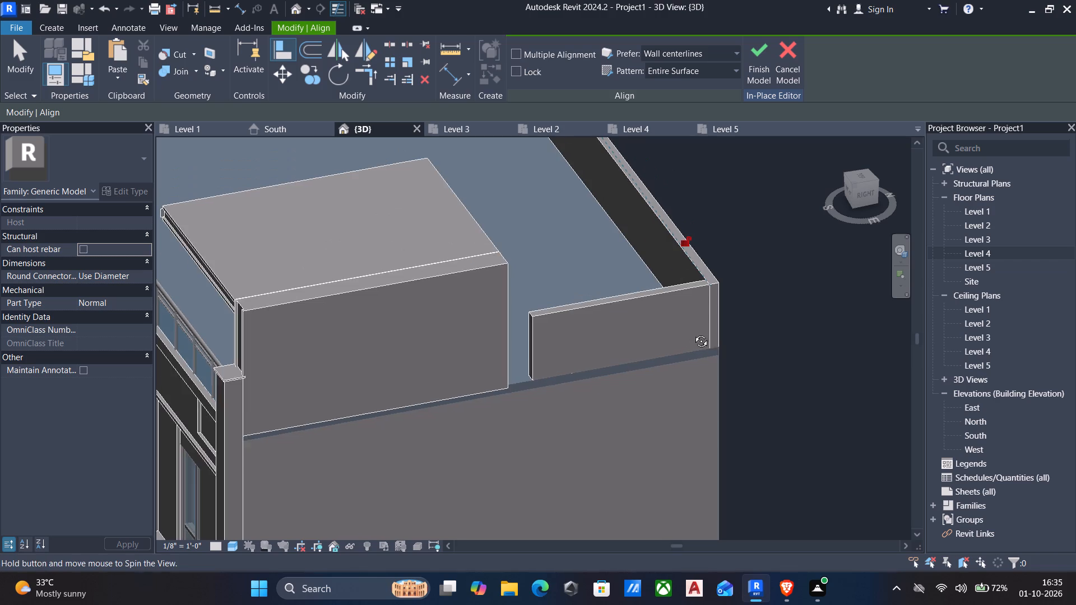
{"action": "middle_click_drag", "start_coordinate": [693, 333], "coordinate": [647, 352], "text": "shift"}
{"action": "key", "text": "Escape"}
Align the free end of the east parapet with the rear side face of the rooftop room, closing the gap between them.
{"action": "middle_click_drag", "start_coordinate": [574, 365], "coordinate": [550, 342]}
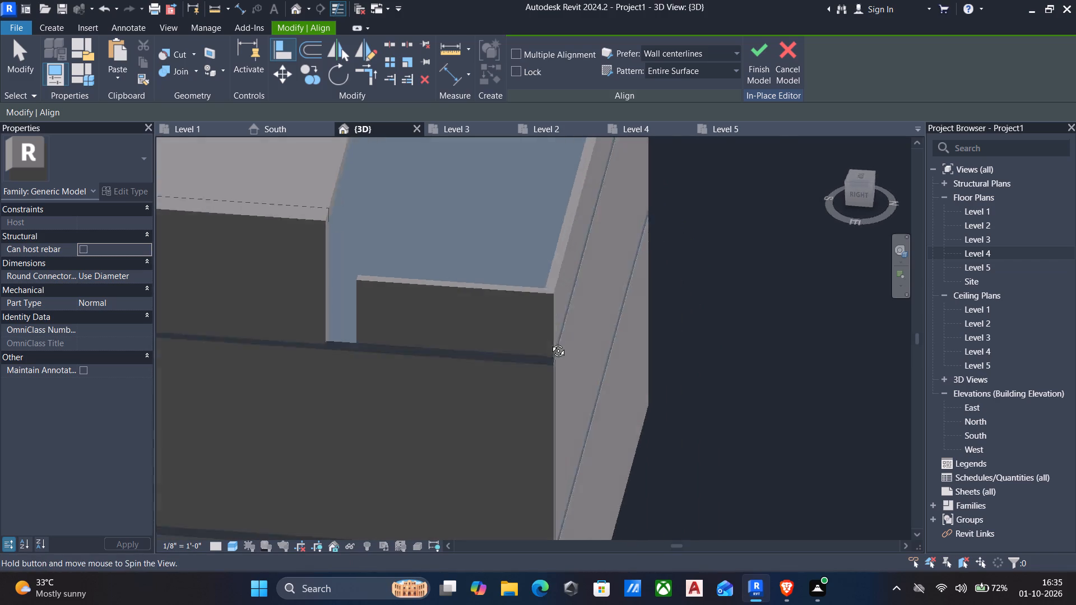
{"action": "middle_click_drag", "start_coordinate": [550, 342], "coordinate": [506, 341]}
{"action": "middle_click_drag", "start_coordinate": [505, 344], "coordinate": [681, 309]}
{"action": "type", "text": "al"}
{"action": "middle_click_drag", "start_coordinate": [690, 289], "coordinate": [629, 306], "text": "shift"}
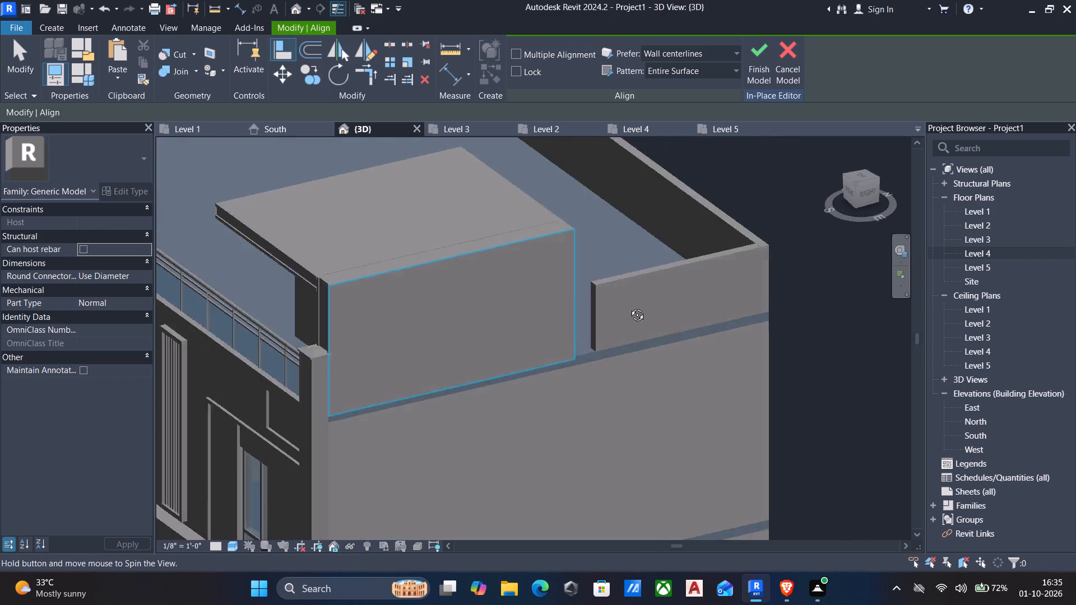
{"action": "middle_click_drag", "start_coordinate": [629, 306], "coordinate": [526, 315], "text": "shift"}
{"action": "middle_click_drag", "start_coordinate": [549, 300], "coordinate": [790, 300]}
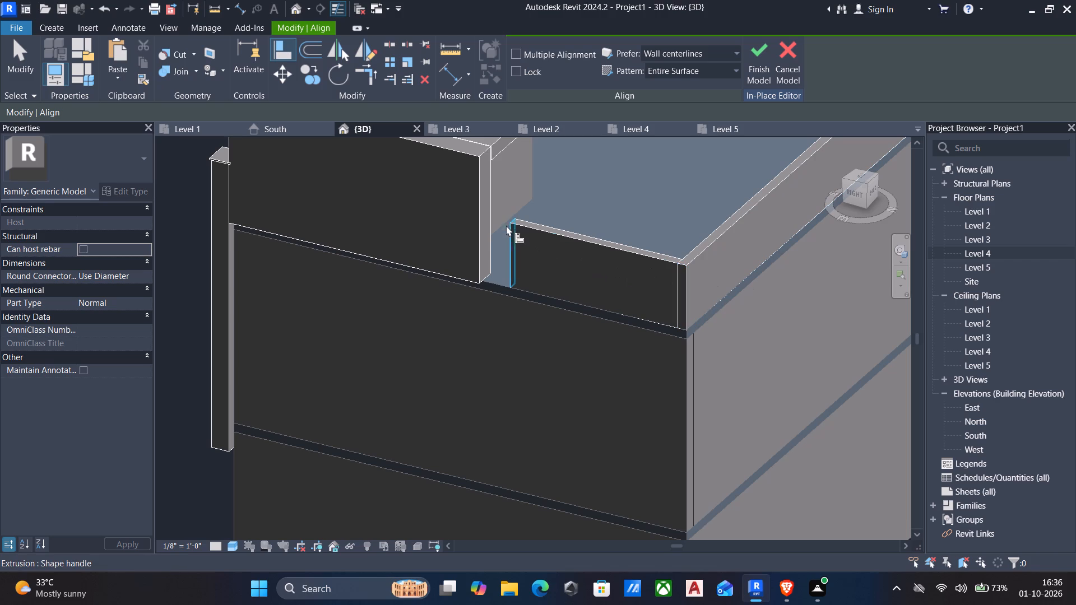
{"action": "left_click", "coordinate": [484, 226]}
{"action": "scroll", "coordinate": [502, 252], "scroll_direction": "down", "scroll_amount": 3}
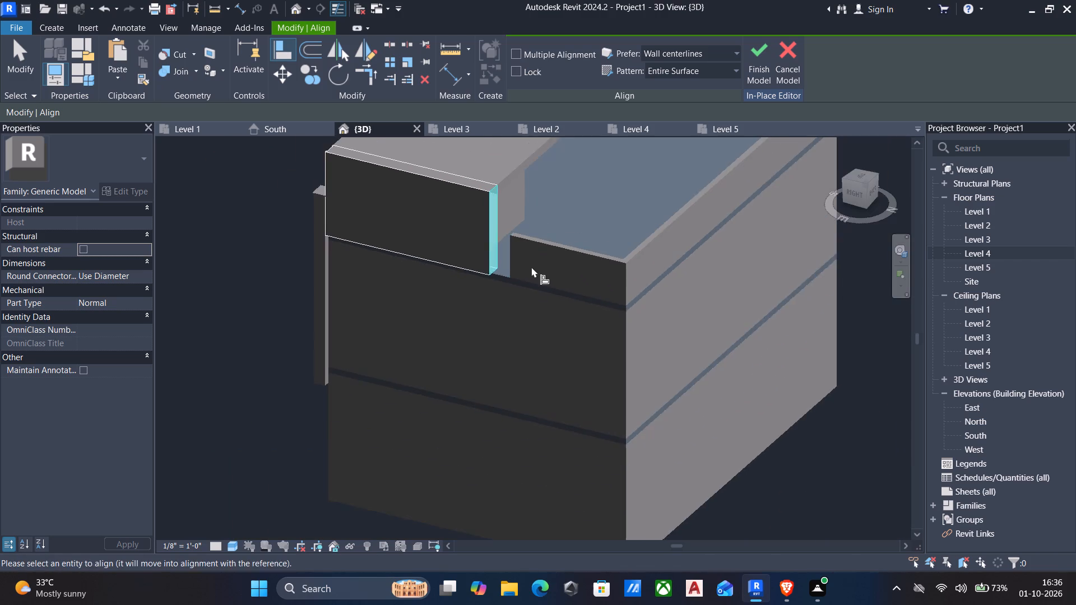
{"action": "middle_click_drag", "start_coordinate": [541, 268], "coordinate": [709, 240], "text": "shift"}
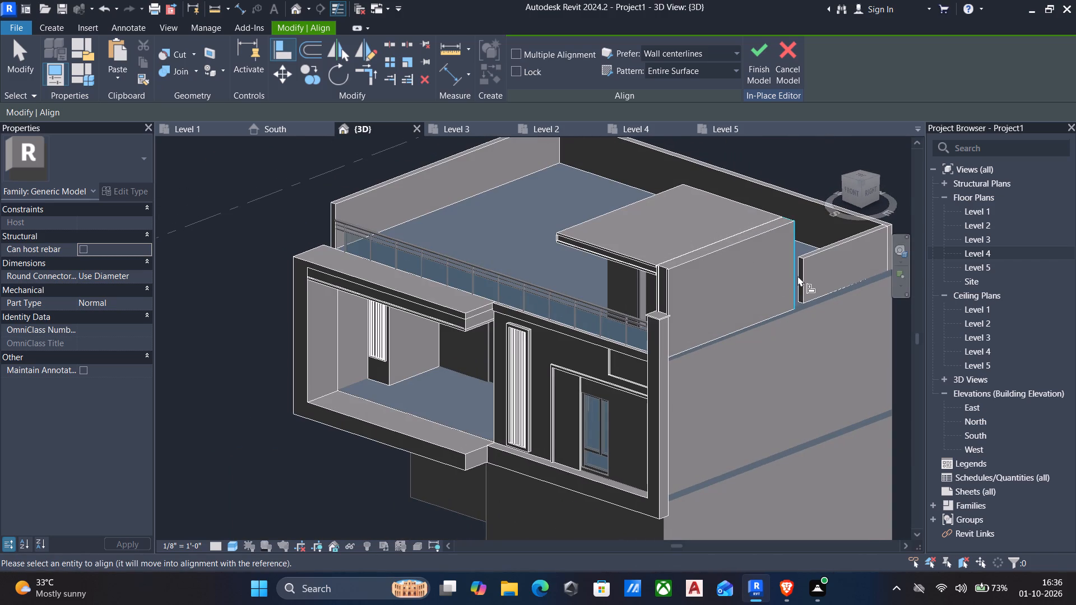
{"action": "scroll", "coordinate": [797, 276], "scroll_direction": "up", "scroll_amount": 1}
{"action": "left_click", "coordinate": [799, 276]}
{"action": "scroll", "coordinate": [801, 281], "scroll_direction": "down", "scroll_amount": 3}
{"action": "middle_click_drag", "start_coordinate": [803, 289], "coordinate": [773, 297]}
{"action": "scroll", "coordinate": [717, 302], "scroll_direction": "down", "scroll_amount": 1}
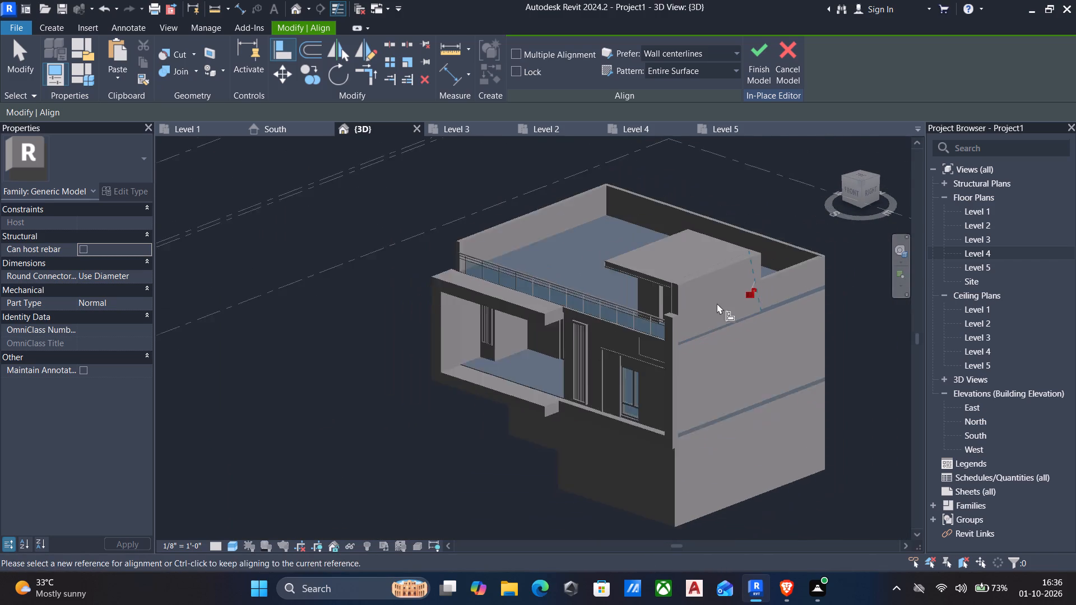
{"action": "scroll", "coordinate": [717, 303], "scroll_direction": "down", "scroll_amount": 1}
{"action": "scroll", "coordinate": [838, 288], "scroll_direction": "down", "scroll_amount": 1, "text": "shift"}
{"action": "scroll", "coordinate": [708, 309], "scroll_direction": "down", "scroll_amount": 3}
{"action": "middle_click_drag", "start_coordinate": [706, 311], "coordinate": [773, 308], "text": "shift"}
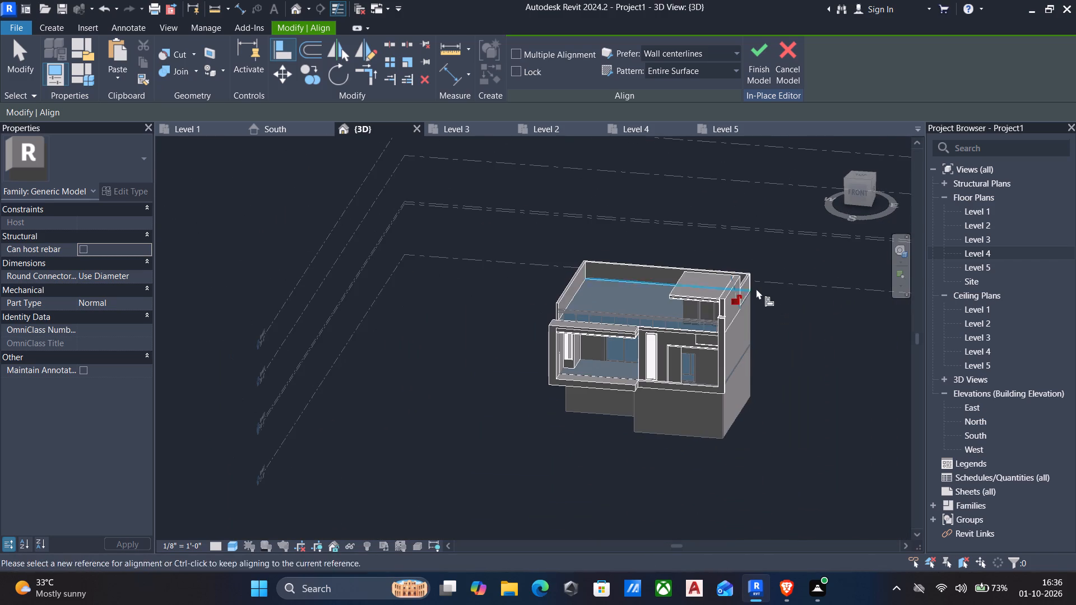
{"action": "key", "text": "Escape"}
Finish the in-place model containing the terrace parapets.
{"action": "middle_click_drag", "start_coordinate": [572, 308], "coordinate": [621, 301]}
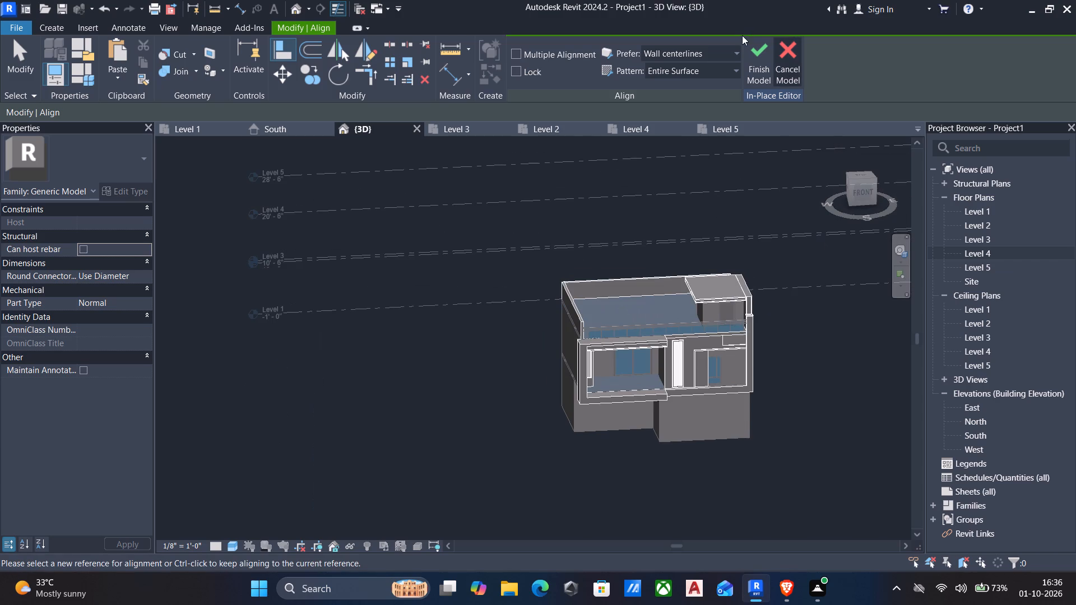
{"action": "left_click", "coordinate": [757, 56]}
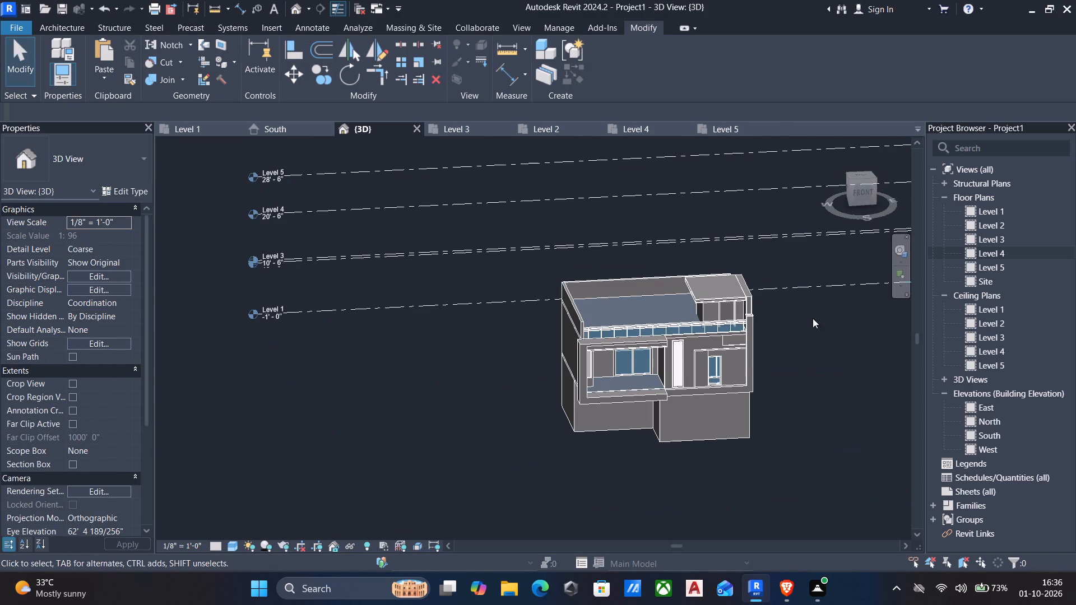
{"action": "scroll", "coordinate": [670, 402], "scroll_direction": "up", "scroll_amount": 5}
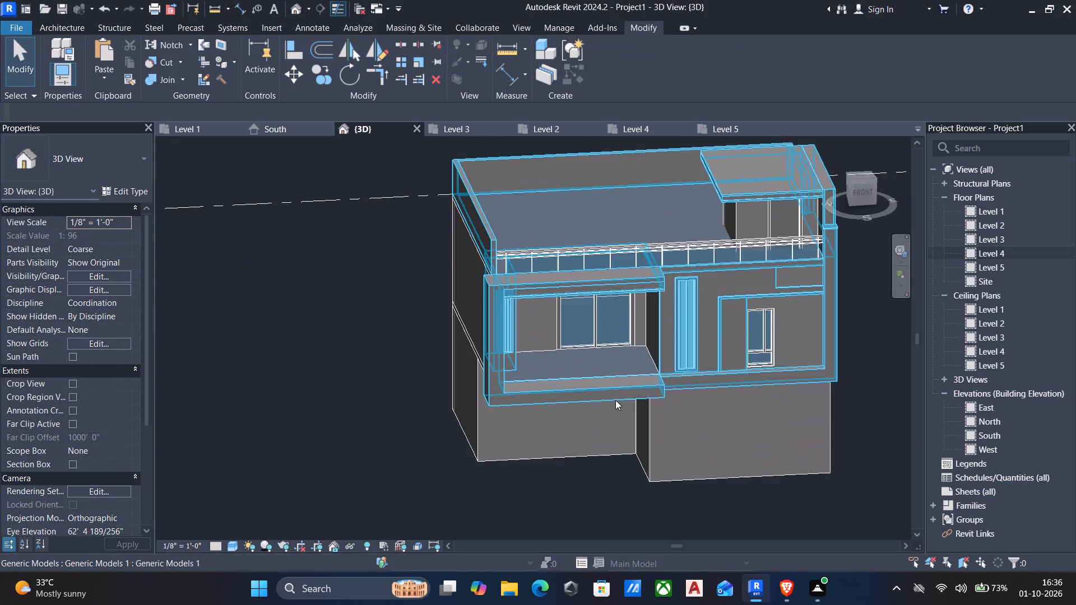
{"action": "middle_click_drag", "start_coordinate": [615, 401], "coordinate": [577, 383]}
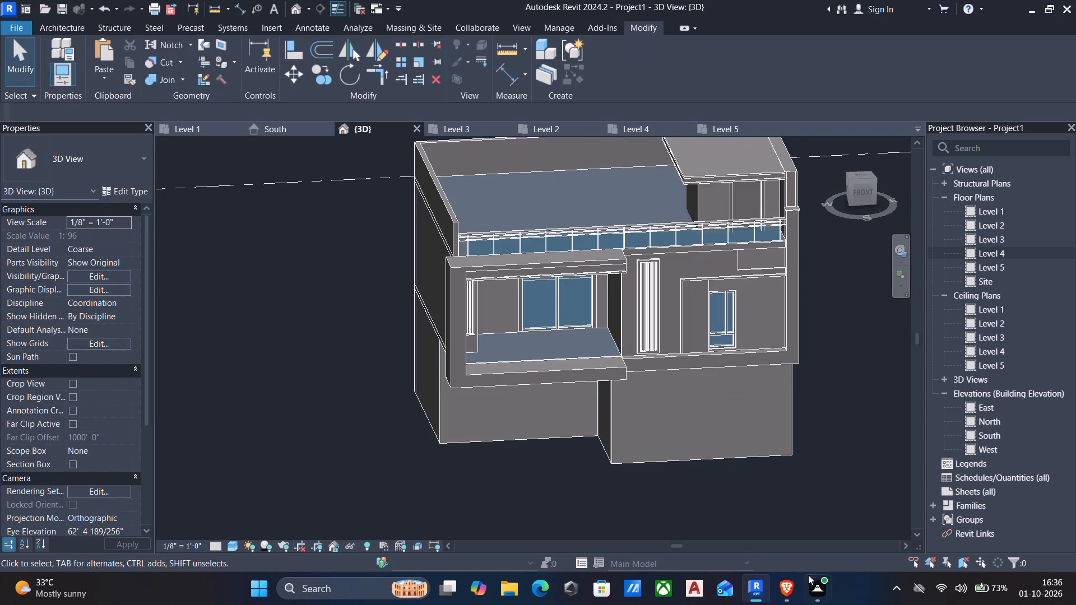
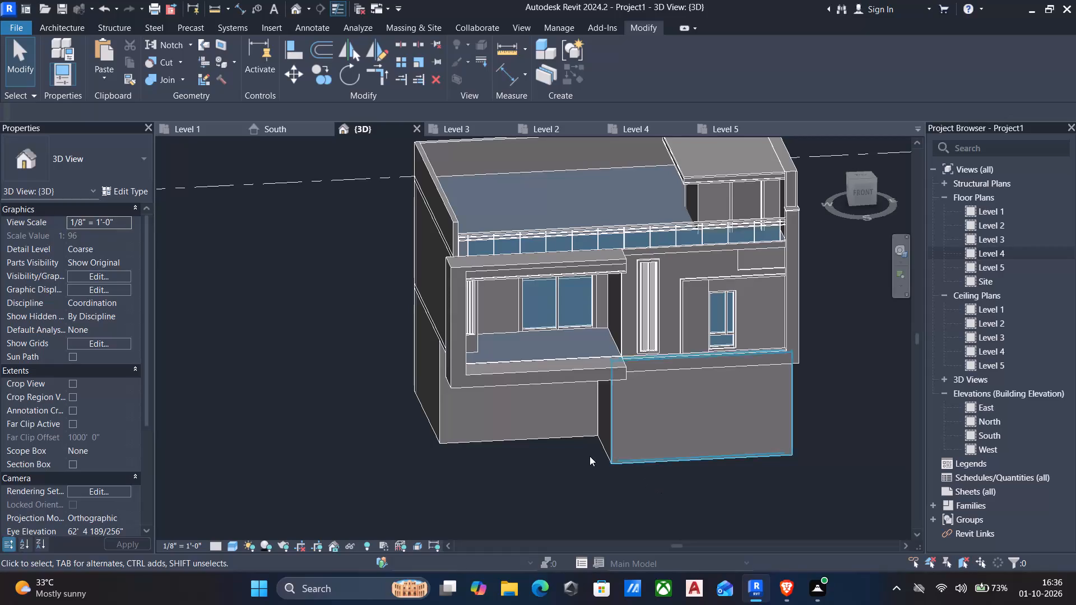
Examine the house's front and both side elevations around the upper-floor balcony.
{"action": "scroll", "coordinate": [356, 365], "scroll_direction": "down", "scroll_amount": 2}
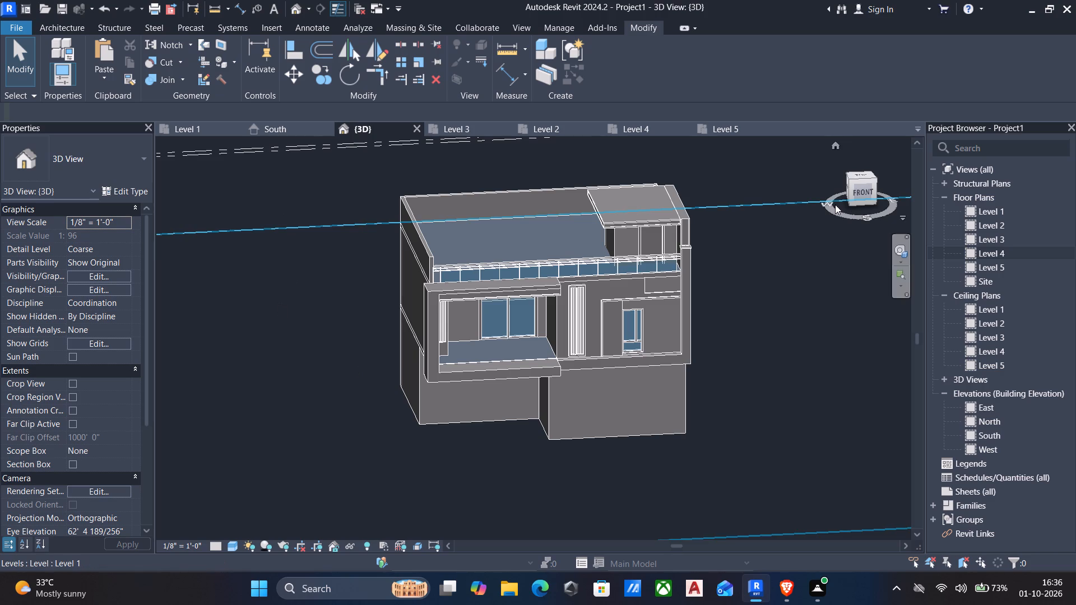
{"action": "middle_click_drag", "start_coordinate": [336, 220], "coordinate": [344, 288]}
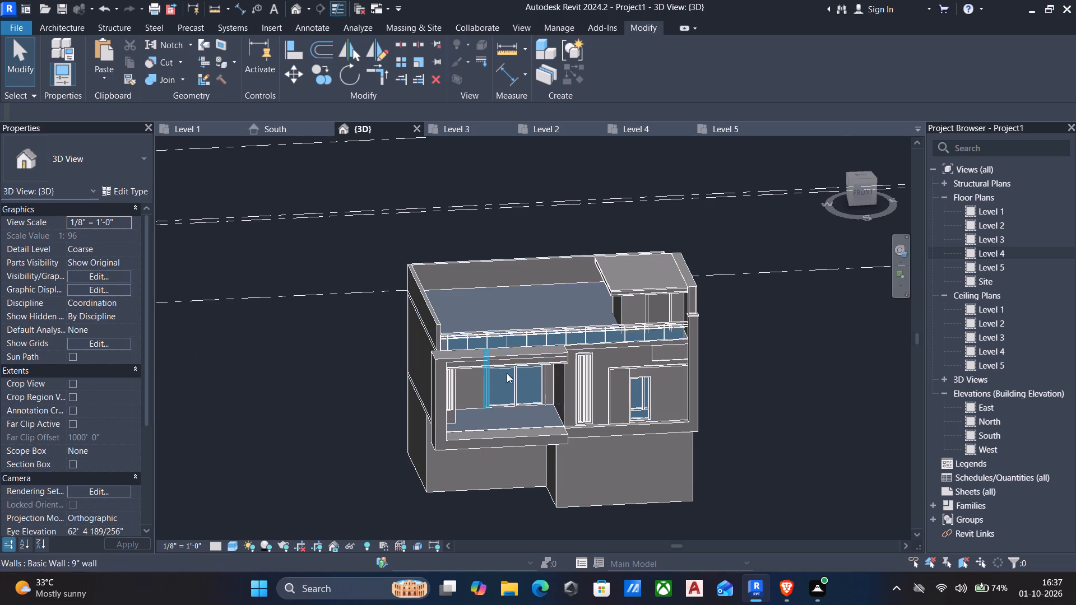
{"action": "scroll", "coordinate": [528, 373], "scroll_direction": "up", "scroll_amount": 3}
{"action": "scroll", "coordinate": [528, 378], "scroll_direction": "down", "scroll_amount": 2}
{"action": "middle_click_drag", "start_coordinate": [531, 380], "coordinate": [491, 339]}
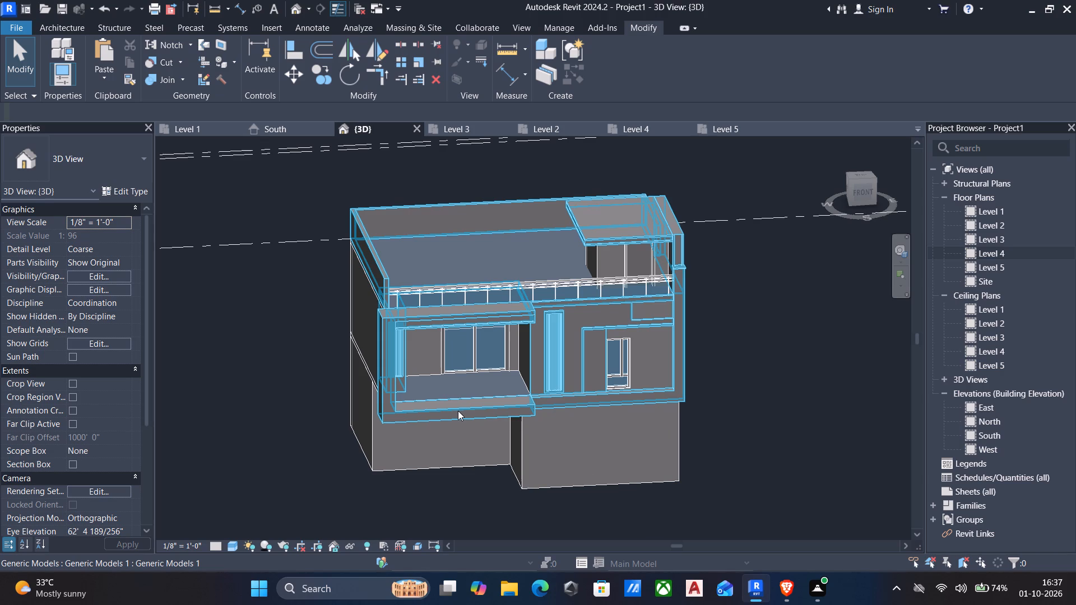
{"action": "middle_click_drag", "start_coordinate": [458, 411], "coordinate": [614, 390], "text": "shift"}
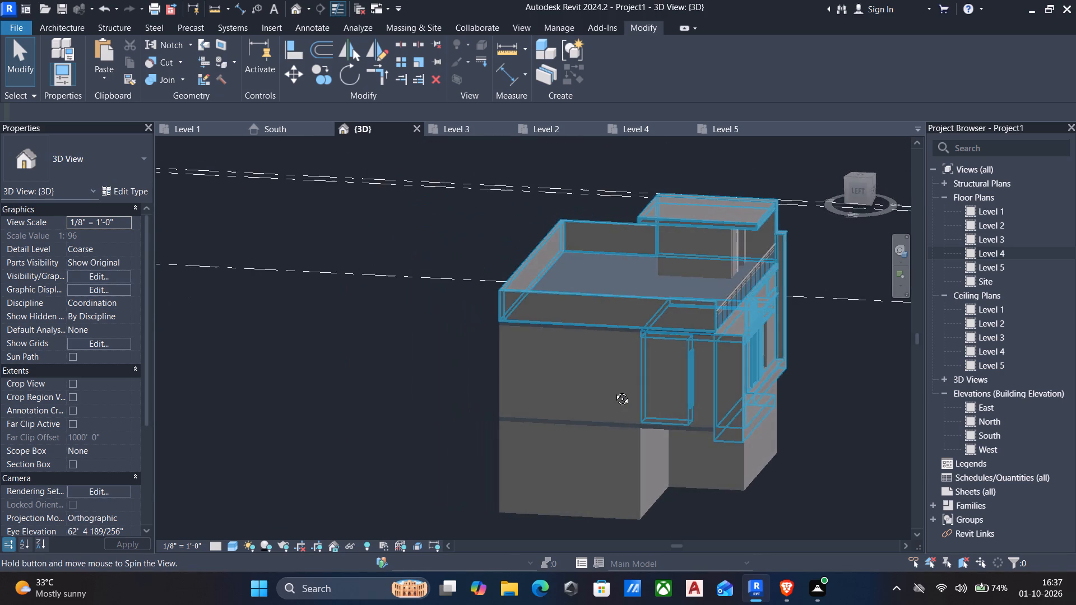
{"action": "middle_click_drag", "start_coordinate": [614, 390], "coordinate": [275, 398], "text": "shift"}
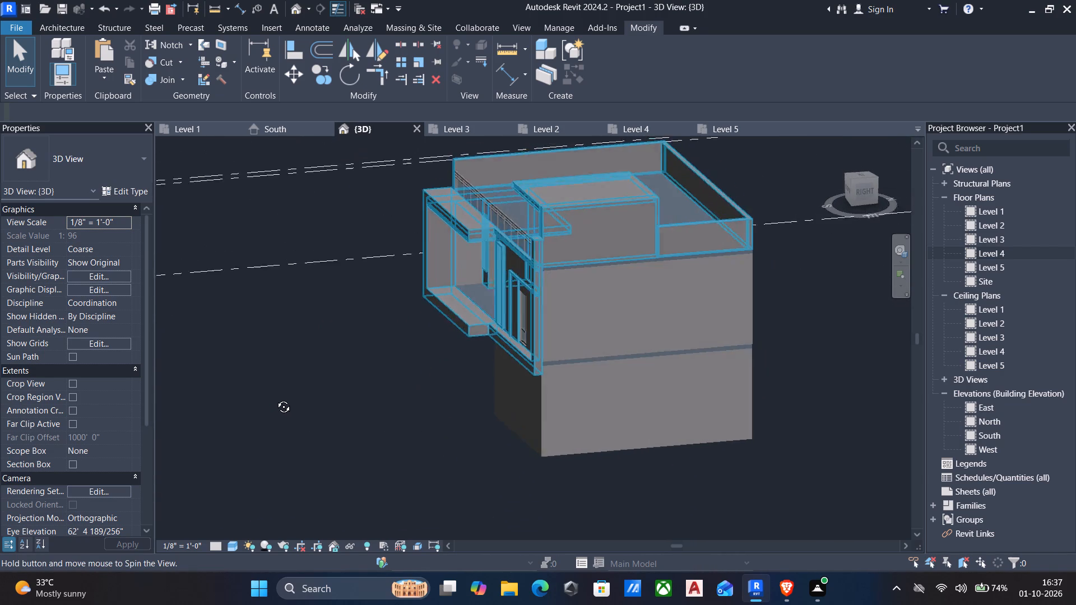
{"action": "middle_click_drag", "start_coordinate": [275, 398], "coordinate": [432, 383], "text": "shift"}
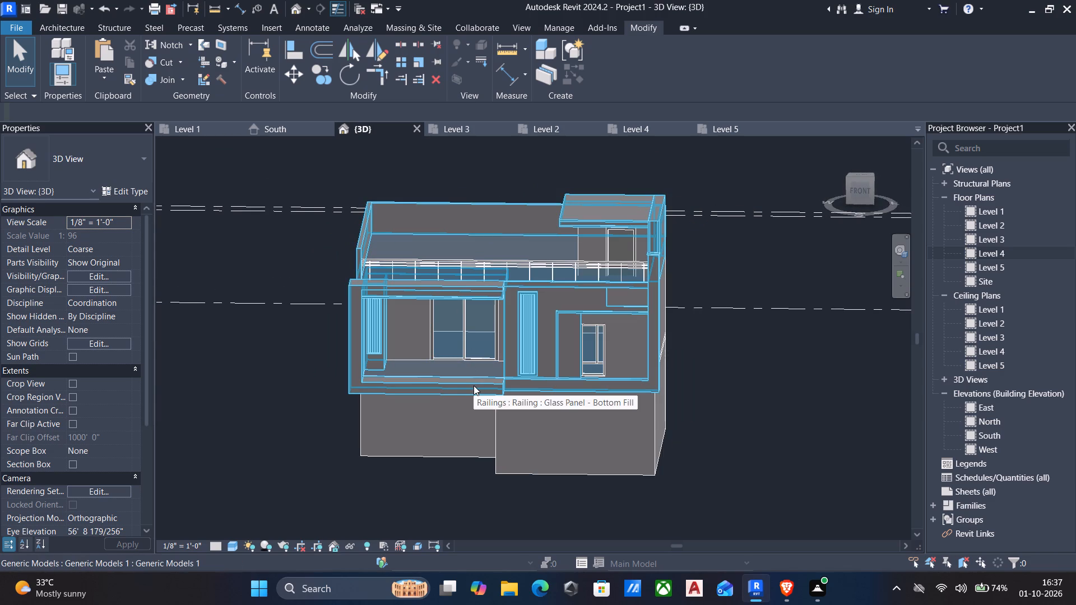
{"action": "scroll", "coordinate": [505, 401], "scroll_direction": "up", "scroll_amount": 4}
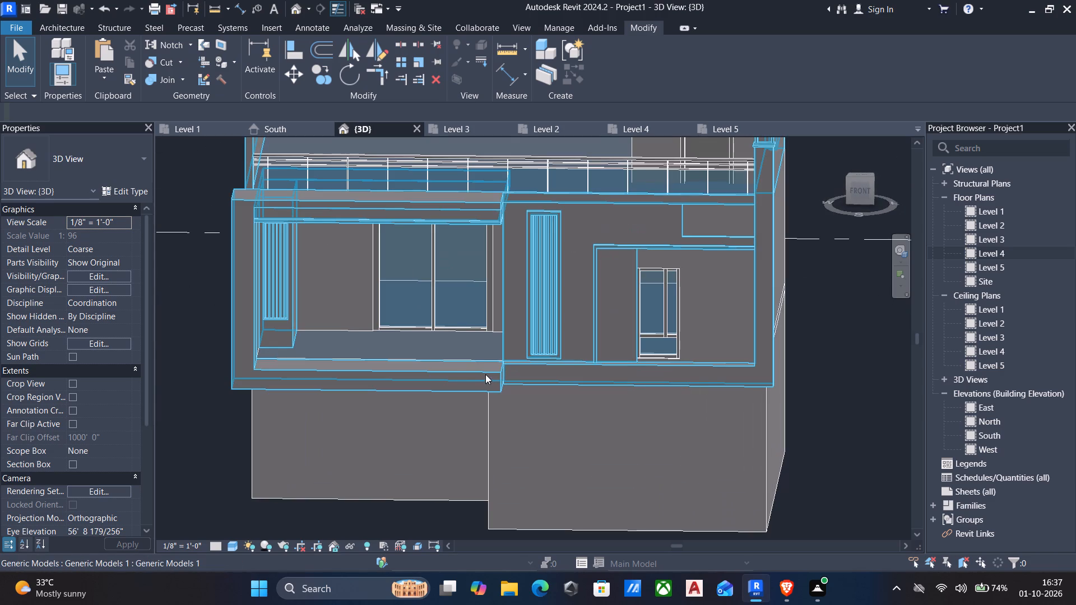
In the Level 2 floor plan, start a Glass Panel - Bottom Fill railing path with a segment about 2' long on the balcony slab's east edge.
{"action": "left_click", "coordinate": [440, 363]}
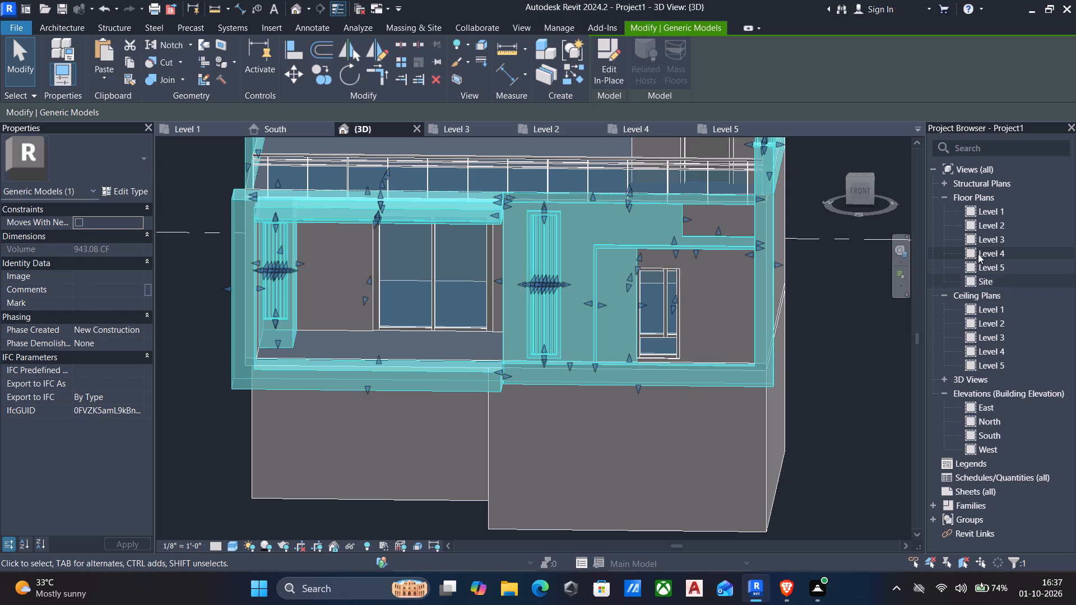
{"action": "double_click", "coordinate": [985, 224]}
{"action": "scroll", "coordinate": [495, 375], "scroll_direction": "up", "scroll_amount": 1}
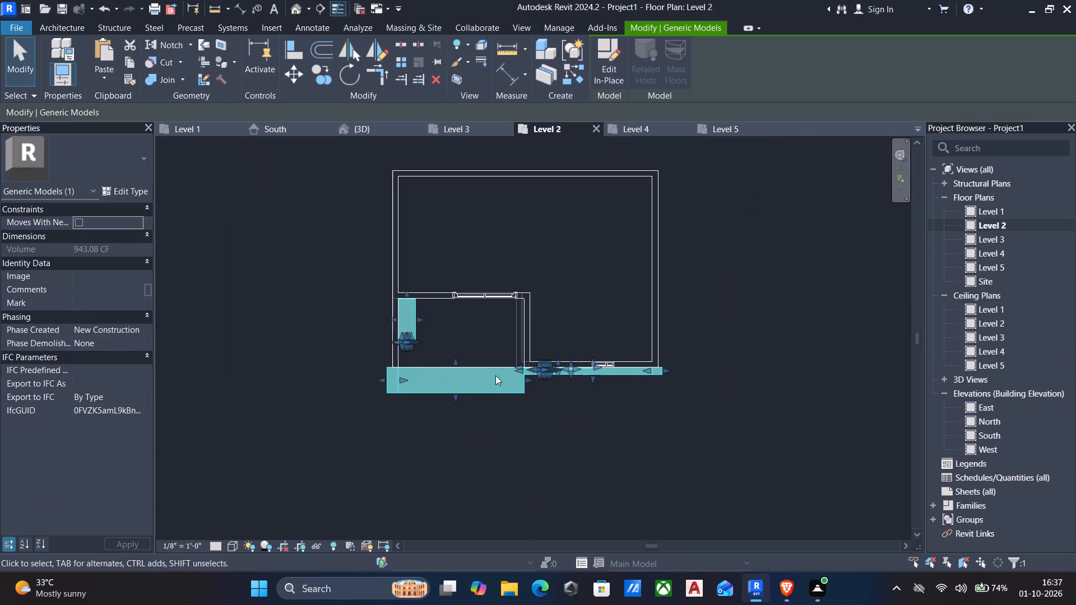
{"action": "key", "text": "Escape"}
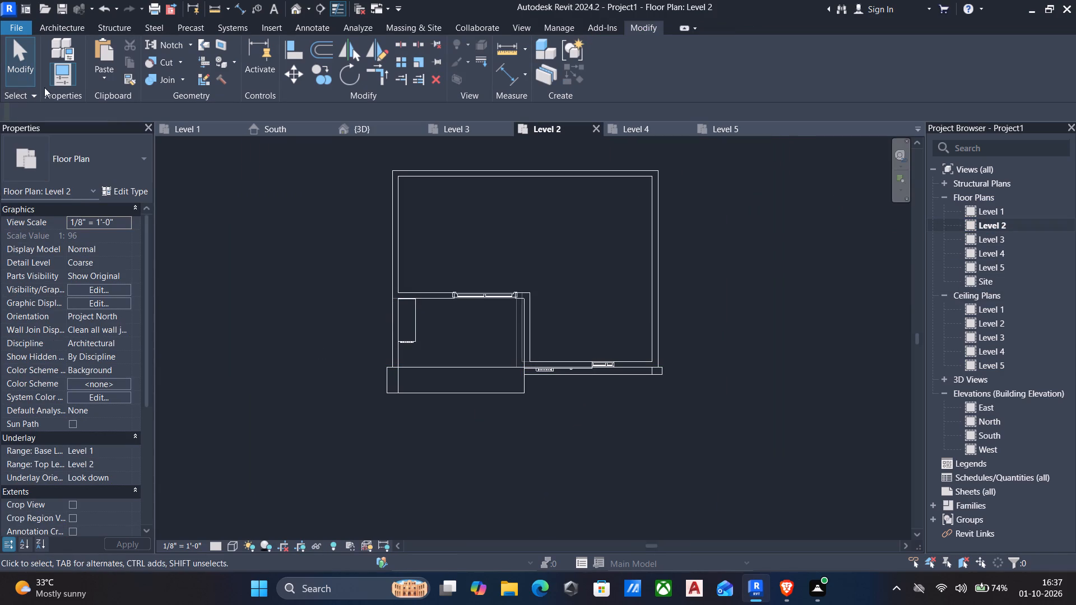
{"action": "left_click", "coordinate": [40, 22]}
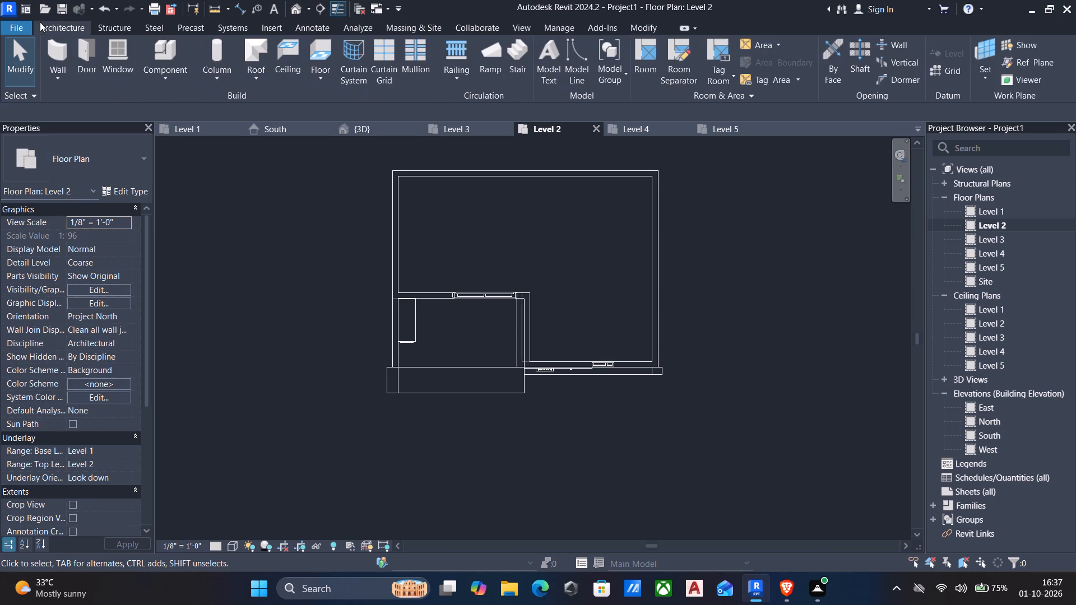
{"action": "left_click", "coordinate": [453, 81]}
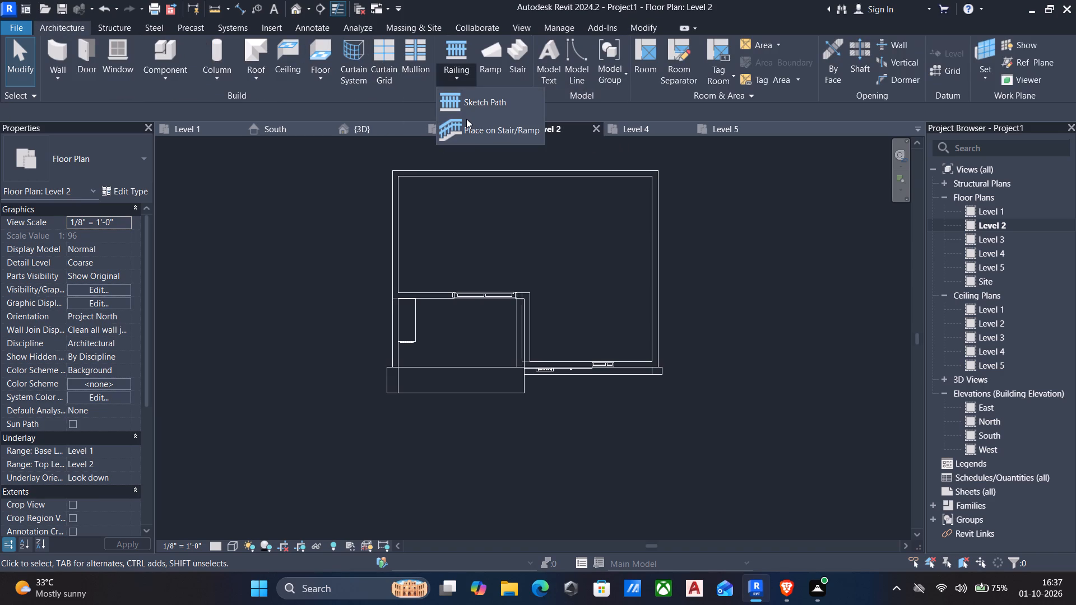
{"action": "left_click", "coordinate": [476, 105]}
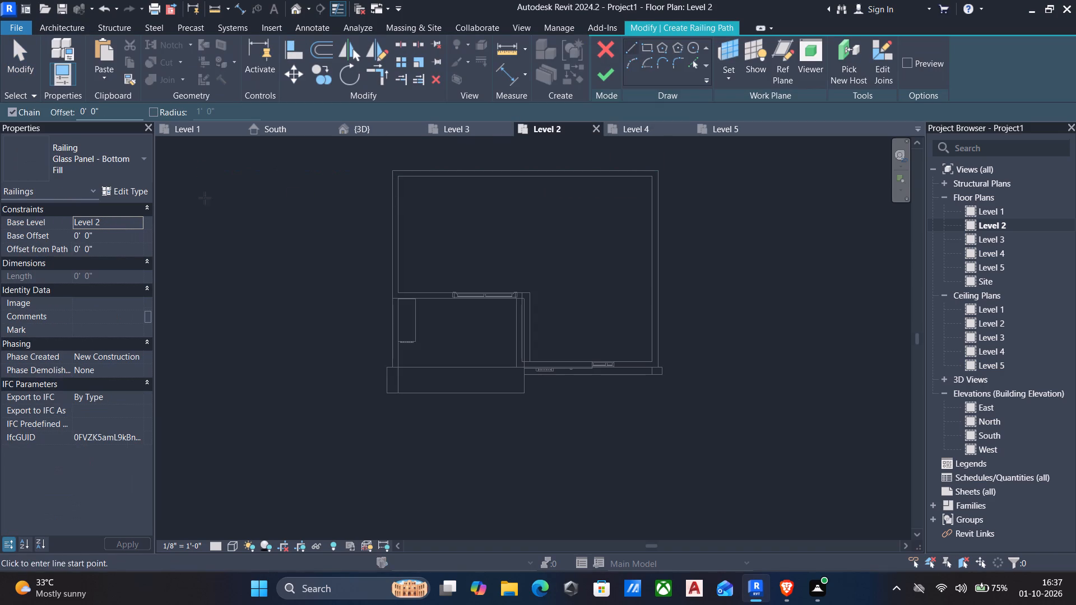
{"action": "scroll", "coordinate": [551, 394], "scroll_direction": "up", "scroll_amount": 5}
{"action": "scroll", "coordinate": [501, 351], "scroll_direction": "up", "scroll_amount": 6}
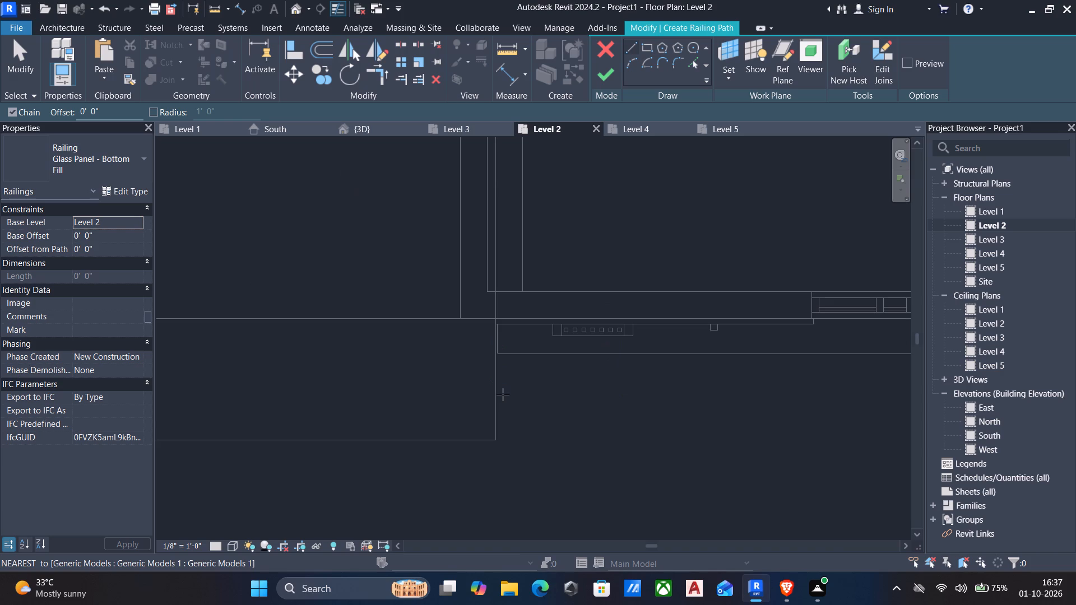
{"action": "left_click", "coordinate": [498, 427]}
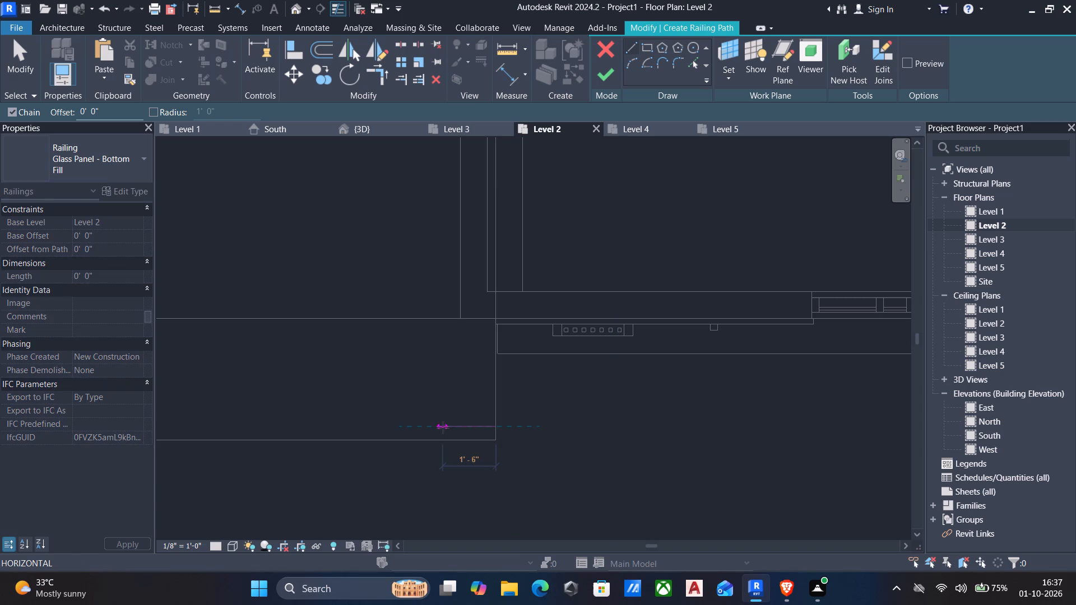
{"action": "key", "text": "Escape"}
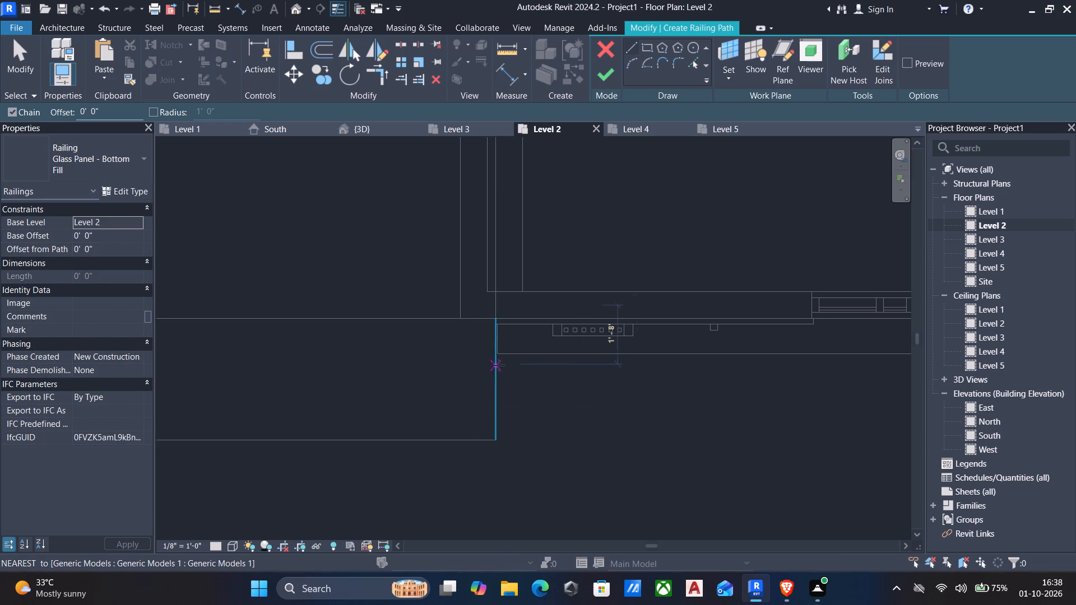
{"action": "scroll", "coordinate": [499, 365], "scroll_direction": "up", "scroll_amount": 4}
{"action": "left_click", "coordinate": [489, 358]}
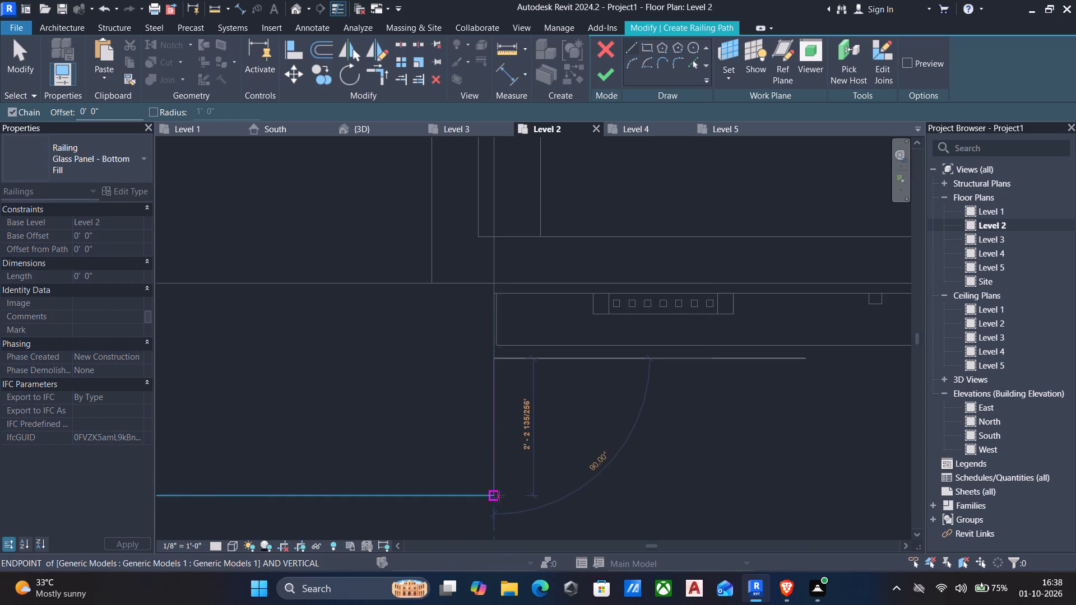
{"action": "left_click", "coordinate": [497, 489]}
Continue the railing path about 16'-5 1/2" along the balcony's front and about 3'-3 1/2" back along the west side, and finish the railing.
{"action": "middle_click_drag", "start_coordinate": [483, 485], "coordinate": [692, 448]}
{"action": "scroll", "coordinate": [440, 458], "scroll_direction": "down", "scroll_amount": 1}
{"action": "scroll", "coordinate": [423, 457], "scroll_direction": "up", "scroll_amount": 1}
{"action": "middle_click_drag", "start_coordinate": [423, 457], "coordinate": [634, 455]}
{"action": "scroll", "coordinate": [553, 455], "scroll_direction": "down", "scroll_amount": 3}
{"action": "middle_click_drag", "start_coordinate": [500, 464], "coordinate": [671, 441]}
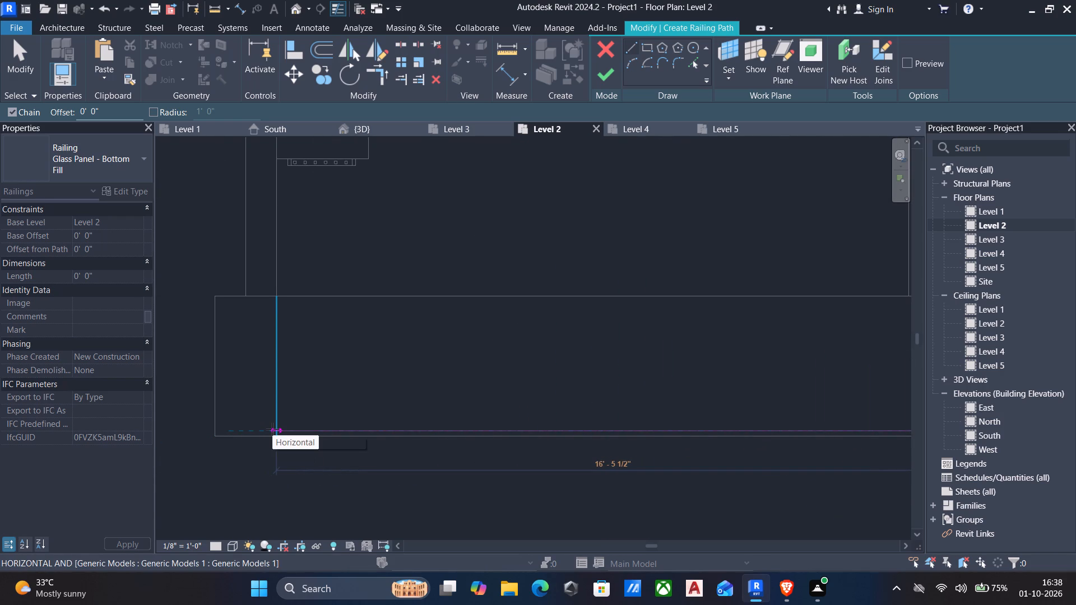
{"action": "left_click", "coordinate": [272, 429]}
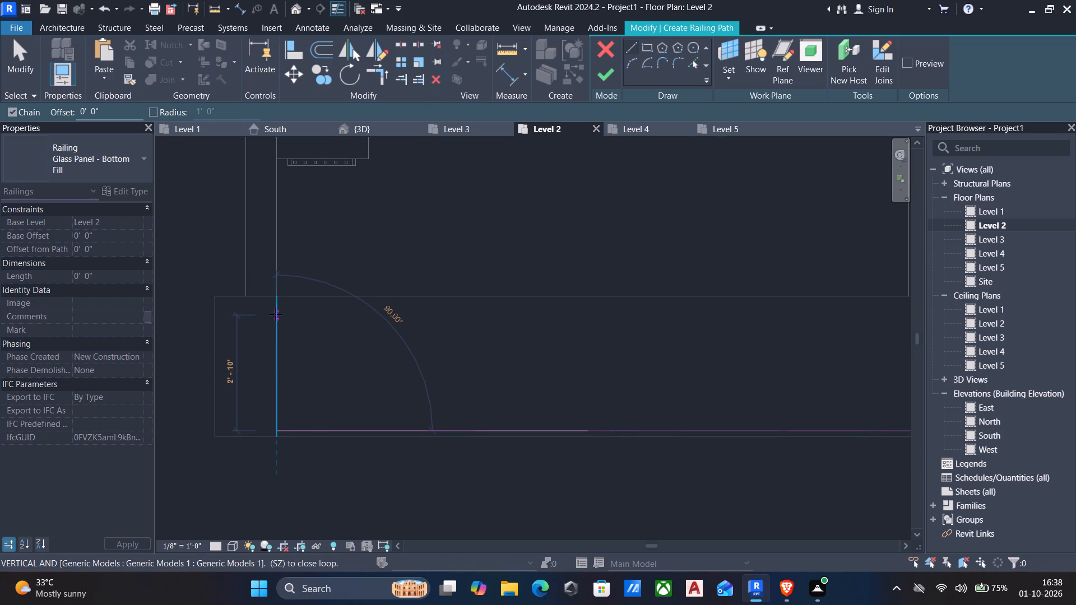
{"action": "left_click", "coordinate": [271, 299]}
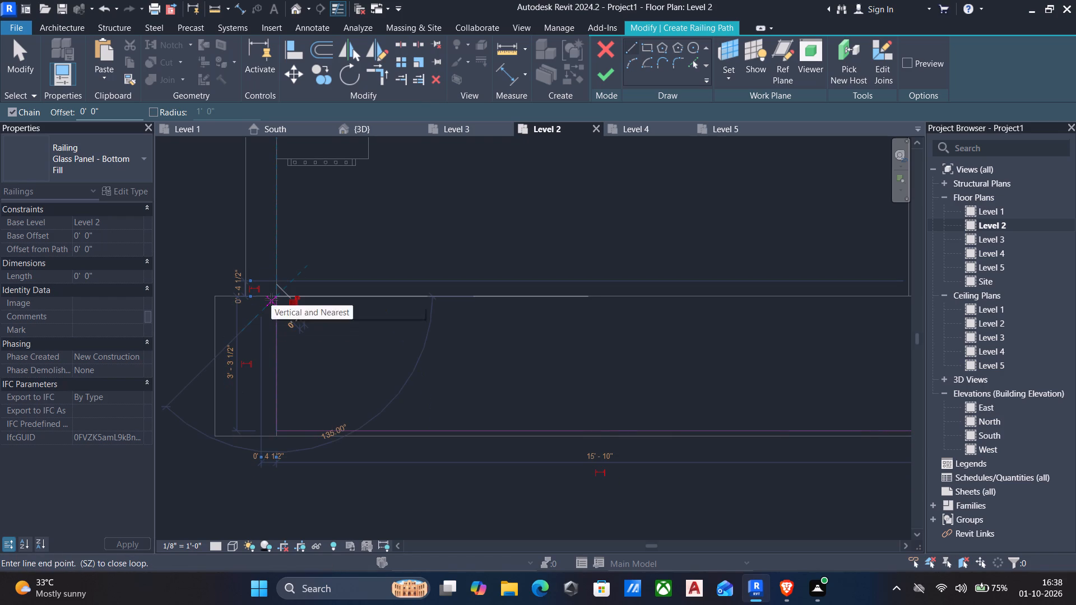
{"action": "key", "text": "Escape"}
{"action": "left_click", "coordinate": [600, 80]}
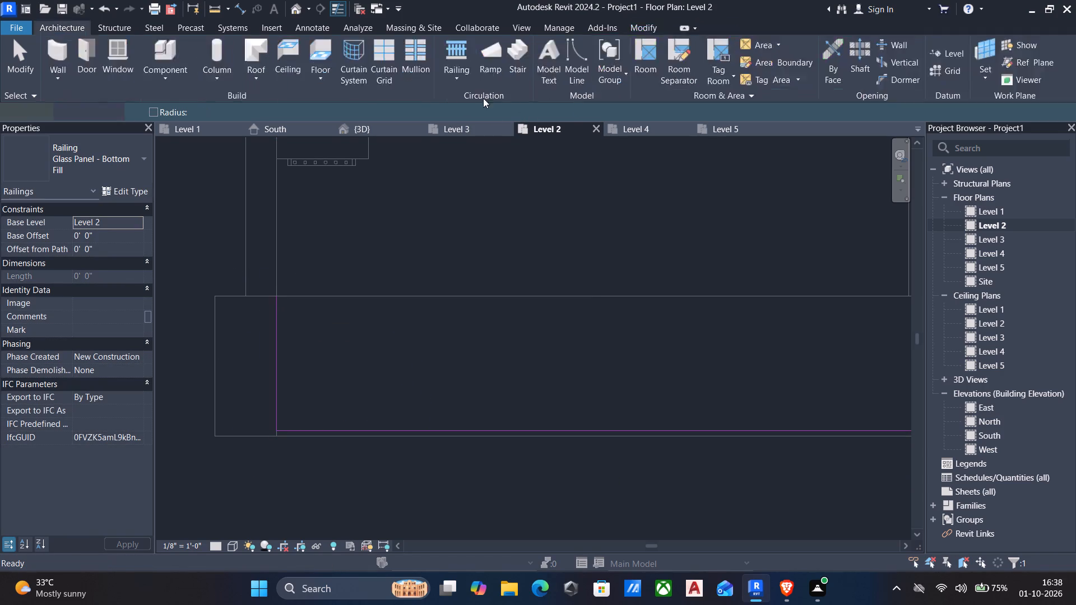
In the 3D view, edit the new balcony railing's path and delete its short west side segment.
{"action": "left_click", "coordinate": [359, 127]}
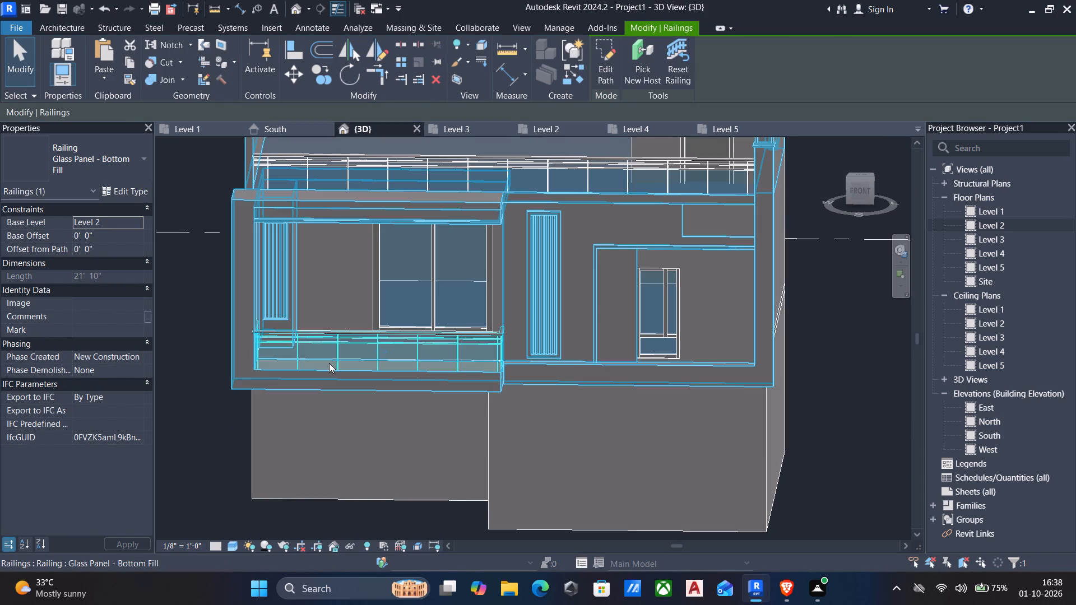
{"action": "middle_click_drag", "start_coordinate": [326, 363], "coordinate": [498, 476], "text": "shift"}
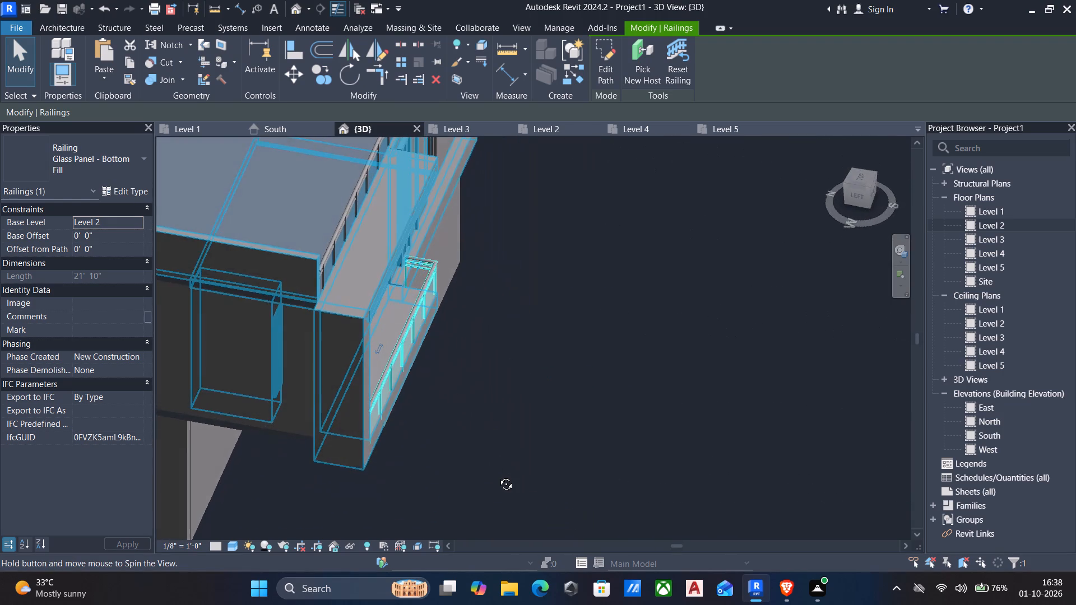
{"action": "middle_click_drag", "start_coordinate": [498, 476], "coordinate": [353, 294], "text": "shift"}
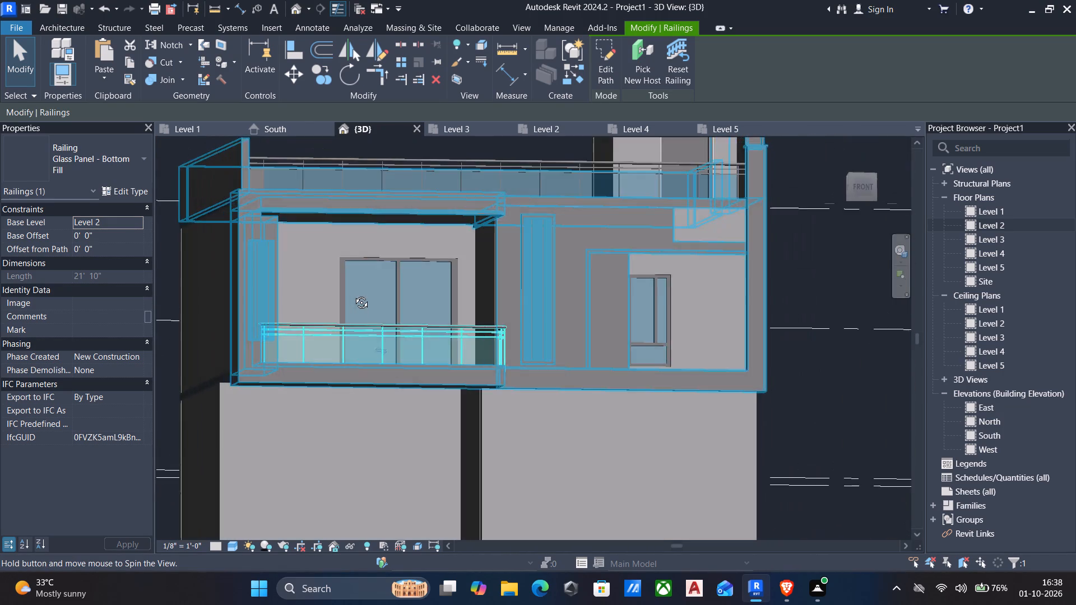
{"action": "middle_click_drag", "start_coordinate": [353, 294], "coordinate": [240, 389], "text": "shift"}
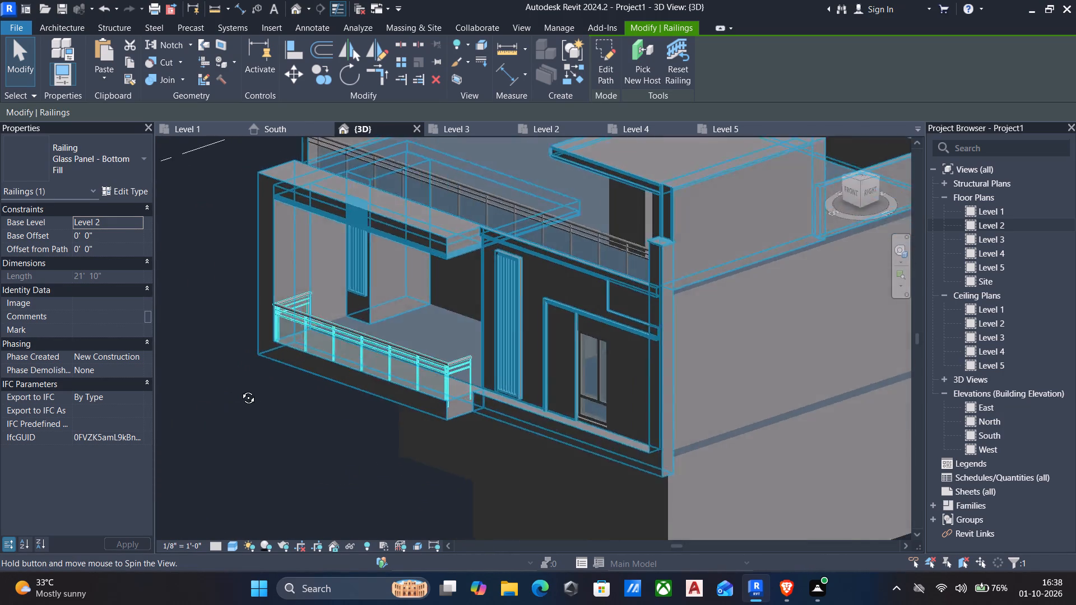
{"action": "middle_click_drag", "start_coordinate": [240, 389], "coordinate": [265, 381], "text": "shift"}
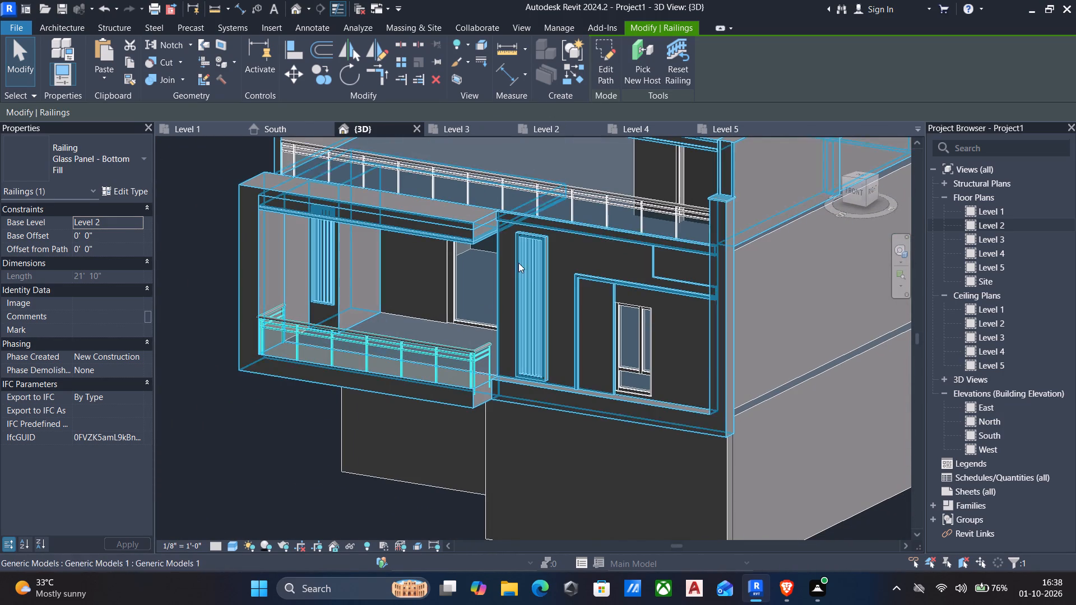
{"action": "left_click", "coordinate": [605, 63]}
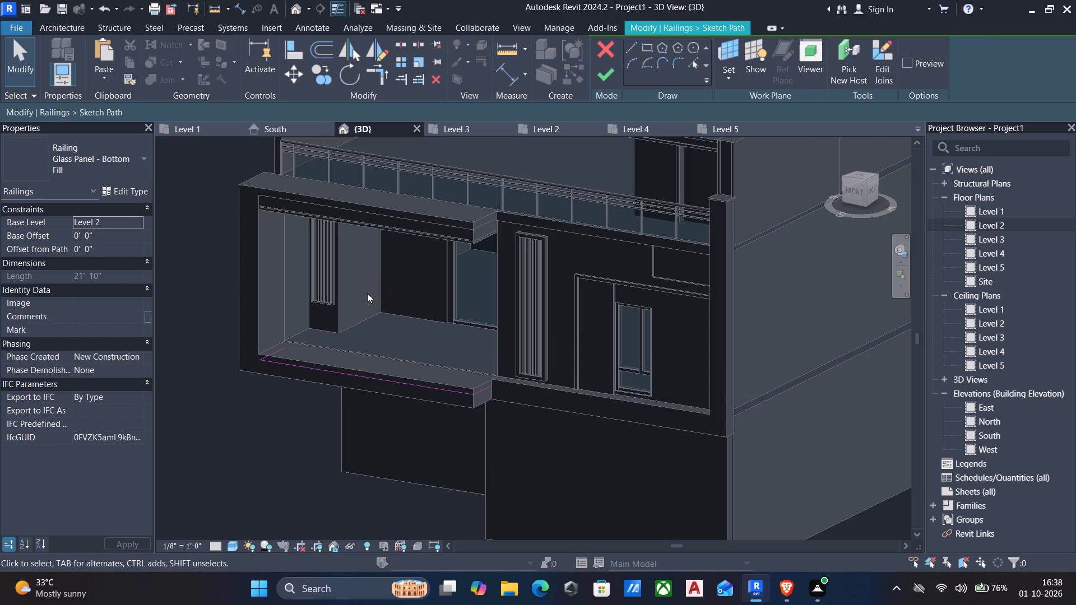
{"action": "scroll", "coordinate": [332, 342], "scroll_direction": "up", "scroll_amount": 3}
{"action": "left_click", "coordinate": [242, 354]}
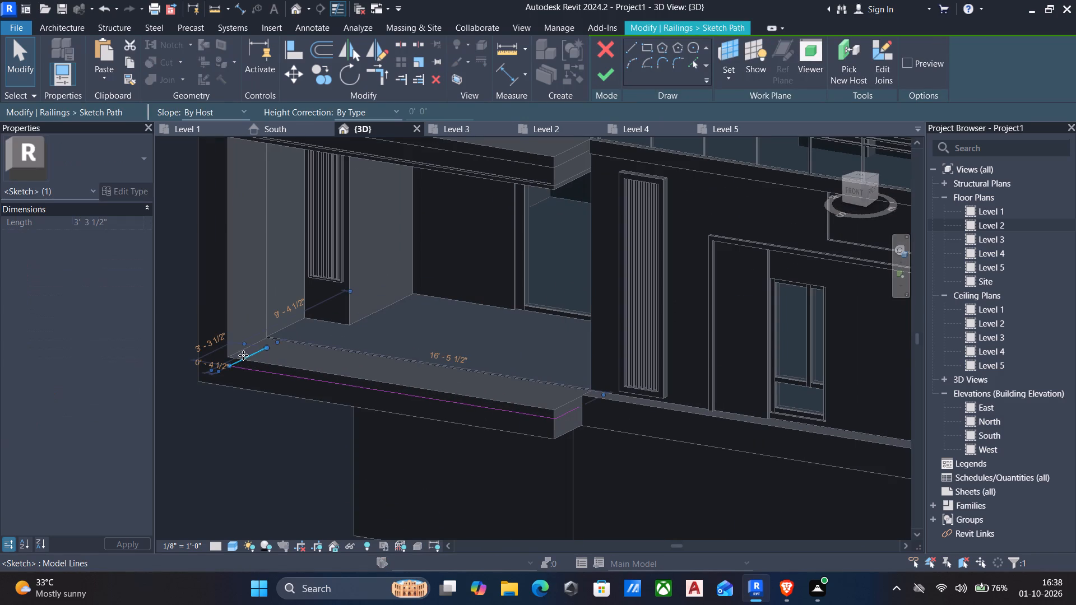
{"action": "key", "text": "Delete"}
Nudge the railing path's long front segment inward until it lines up with the balcony slab's front top edge.
{"action": "scroll", "coordinate": [226, 363], "scroll_direction": "up", "scroll_amount": 4}
{"action": "scroll", "coordinate": [308, 417], "scroll_direction": "down", "scroll_amount": 2}
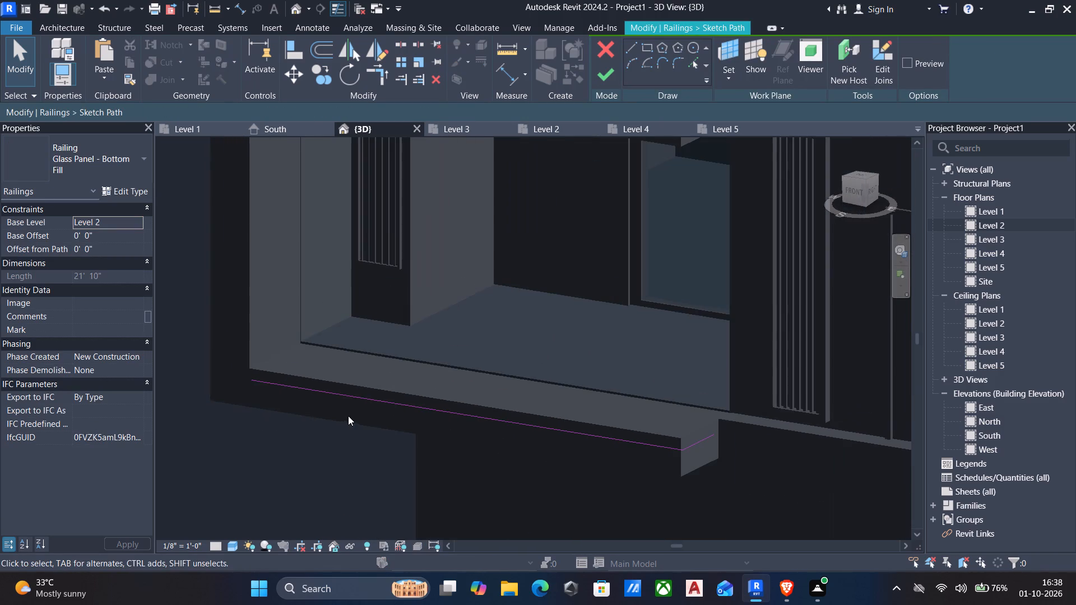
{"action": "middle_click_drag", "start_coordinate": [355, 415], "coordinate": [281, 496], "text": "shift"}
{"action": "scroll", "coordinate": [371, 444], "scroll_direction": "down", "scroll_amount": 2}
{"action": "middle_click_drag", "start_coordinate": [375, 438], "coordinate": [367, 438], "text": "shift"}
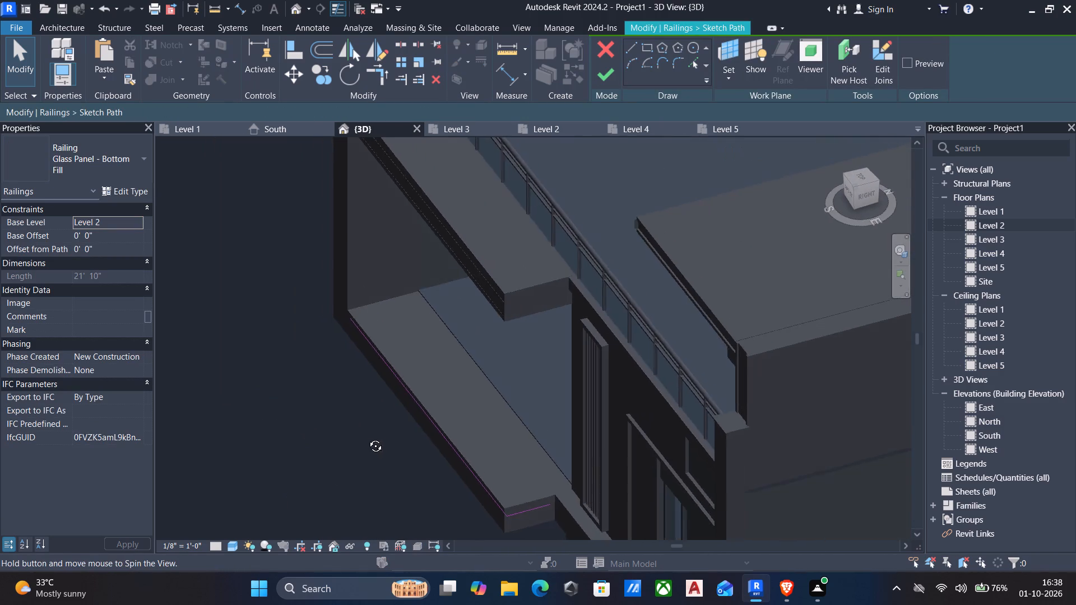
{"action": "middle_click_drag", "start_coordinate": [367, 438], "coordinate": [445, 457], "text": "shift"}
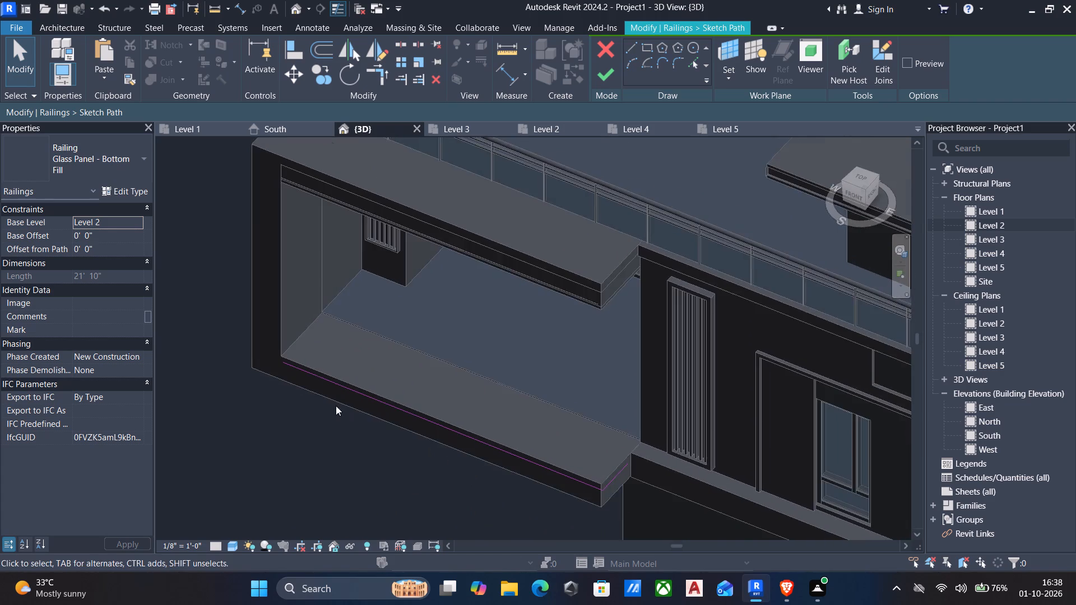
{"action": "scroll", "coordinate": [330, 402], "scroll_direction": "up", "scroll_amount": 3}
{"action": "scroll", "coordinate": [261, 350], "scroll_direction": "up", "scroll_amount": 3}
{"action": "left_click", "coordinate": [273, 353]}
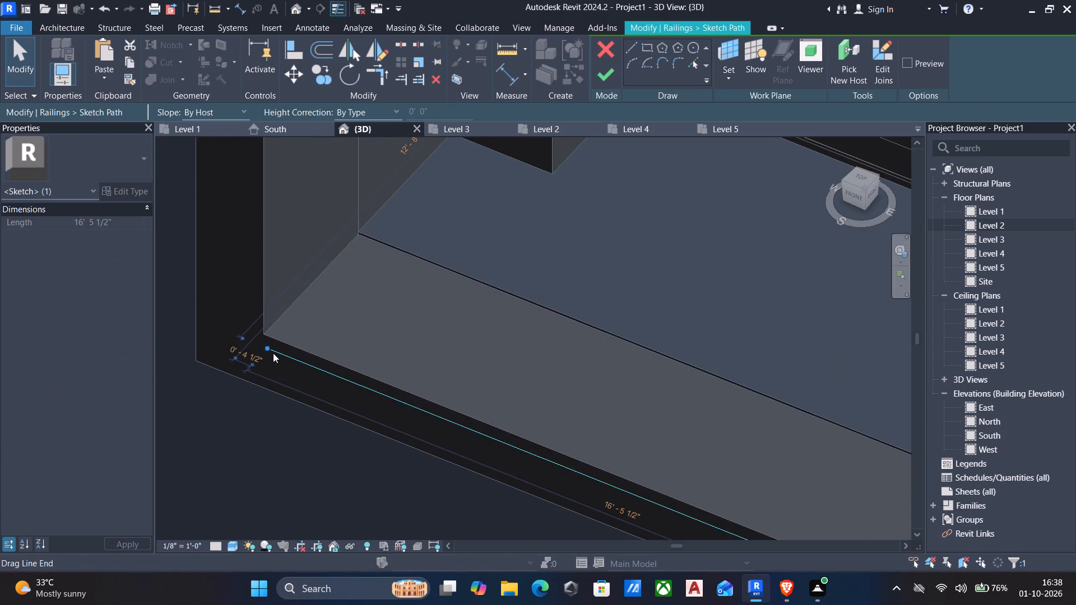
{"action": "scroll", "coordinate": [407, 407], "scroll_direction": "down", "scroll_amount": 5}
{"action": "key", "text": "Up"}
{"action": "scroll", "coordinate": [480, 464], "scroll_direction": "up", "scroll_amount": 4}
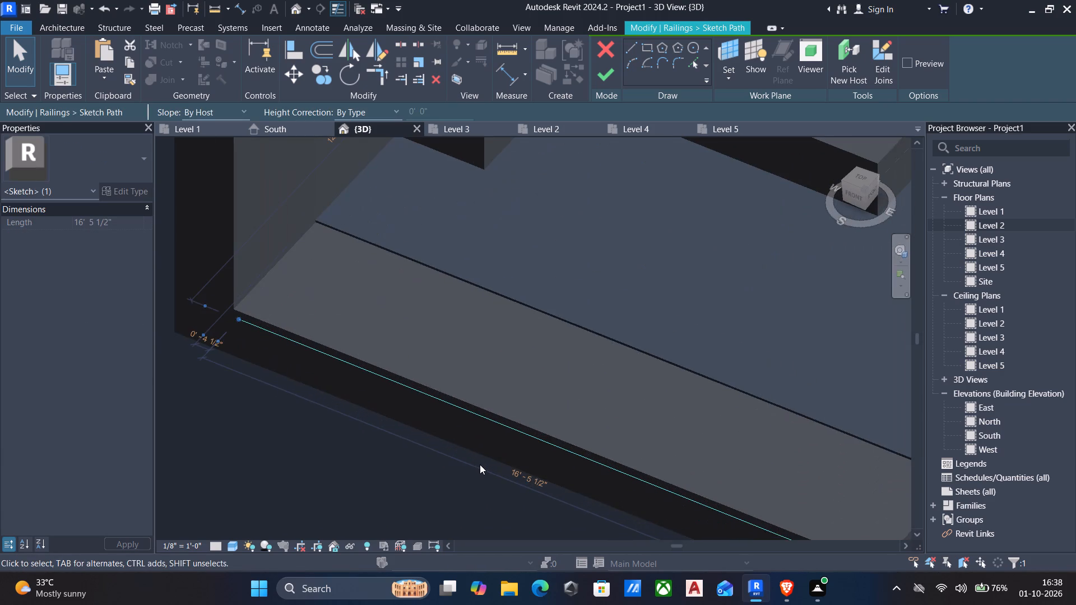
{"action": "key", "text": "Up"}
{"action": "key", "text": "Up"}
{"action": "key", "text": "Up"}
{"action": "key", "text": "Up"}
{"action": "key", "text": "Up"}
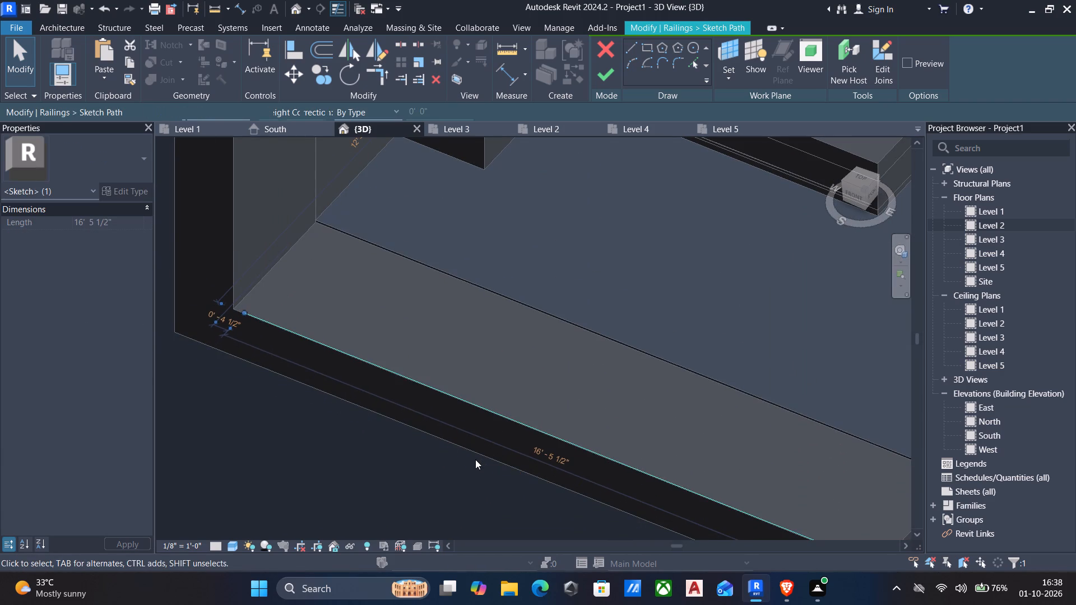
{"action": "key", "text": "Up"}
{"action": "key", "text": "Down"}
{"action": "key", "text": "Down"}
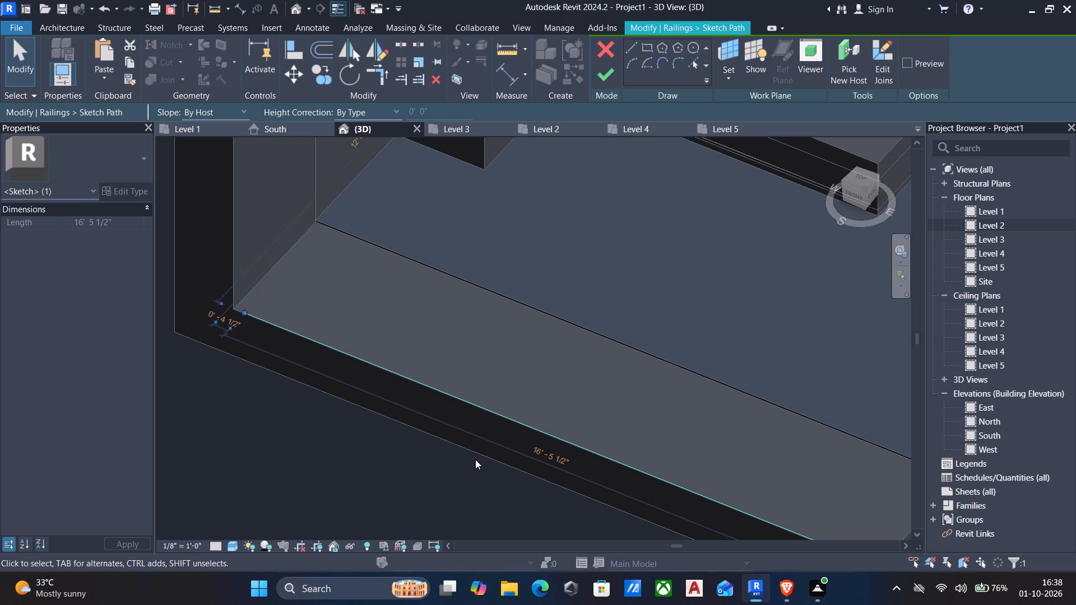
Nudge the railing path's short east segment inward until it lines up with the balcony slab's east edge.
{"action": "scroll", "coordinate": [479, 462], "scroll_direction": "down", "scroll_amount": 2}
{"action": "middle_click_drag", "start_coordinate": [481, 463], "coordinate": [459, 455]}
{"action": "scroll", "coordinate": [835, 467], "scroll_direction": "up", "scroll_amount": 3}
{"action": "middle_click_drag", "start_coordinate": [752, 524], "coordinate": [698, 413]}
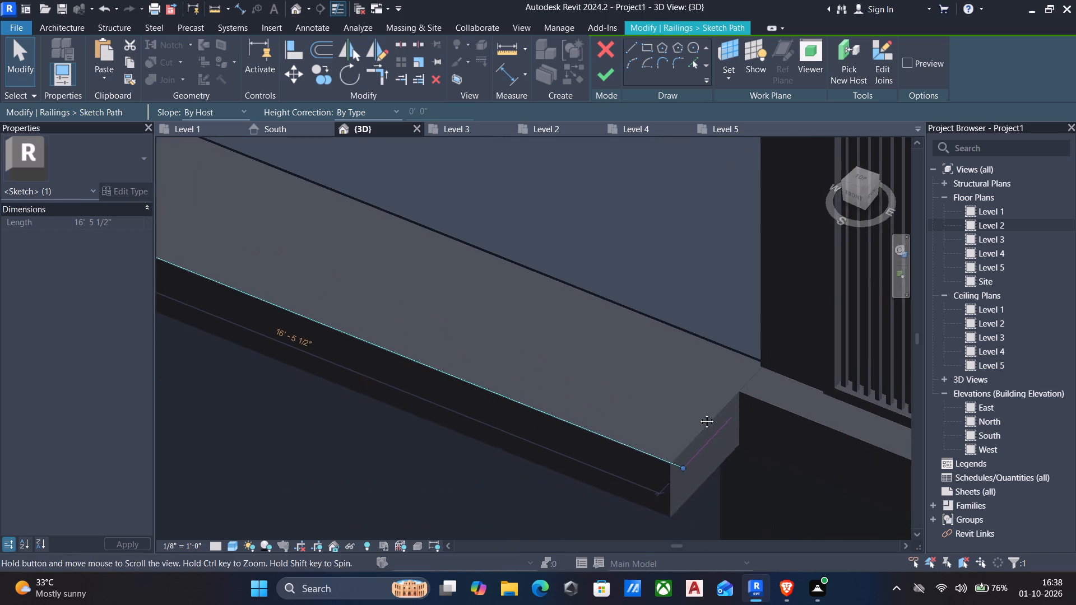
{"action": "middle_click_drag", "start_coordinate": [698, 413], "coordinate": [689, 406]}
{"action": "left_click", "coordinate": [700, 427]}
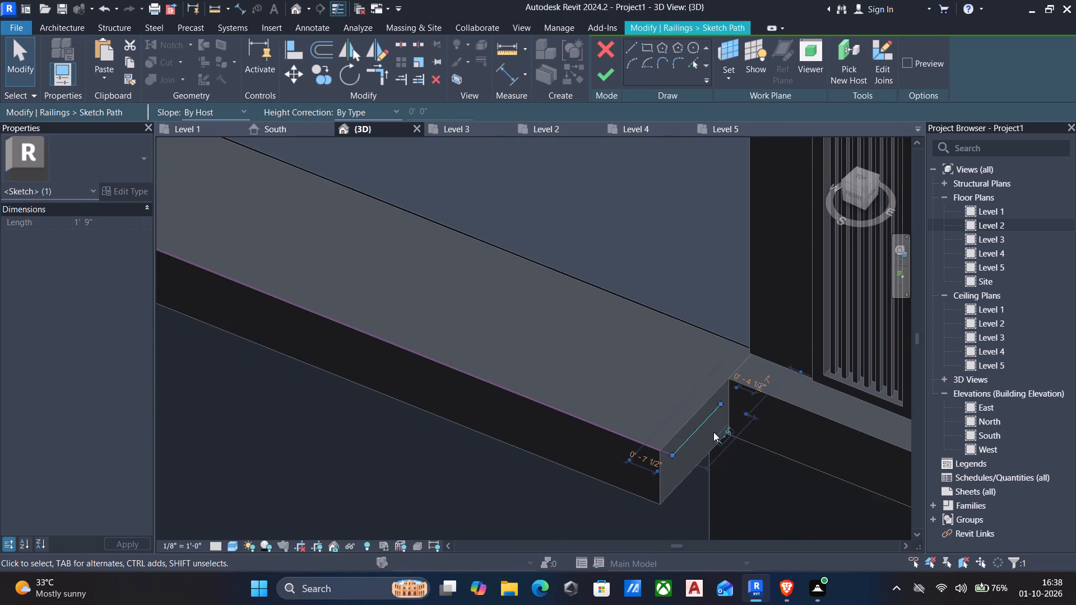
{"action": "key", "text": "Left"}
{"action": "key", "text": "Left"}
{"action": "key", "text": "Left"}
{"action": "key", "text": "Left"}
{"action": "key", "text": "Left"}
{"action": "scroll", "coordinate": [717, 431], "scroll_direction": "down", "scroll_amount": 2}
Extend the front segment's west end to the inner face of the balcony's side wall and finish the railing path.
{"action": "middle_click_drag", "start_coordinate": [715, 433], "coordinate": [868, 418]}
{"action": "middle_click_drag", "start_coordinate": [276, 304], "coordinate": [409, 393]}
{"action": "scroll", "coordinate": [419, 302], "scroll_direction": "up", "scroll_amount": 4}
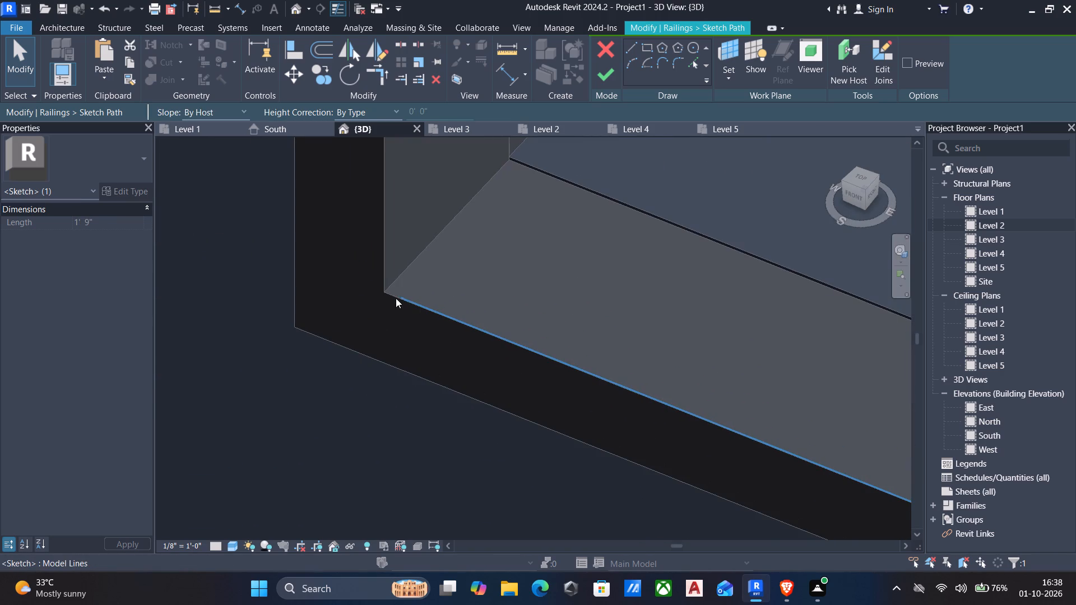
{"action": "left_click", "coordinate": [402, 295]}
{"action": "scroll", "coordinate": [396, 295], "scroll_direction": "up", "scroll_amount": 1}
{"action": "left_click_drag", "start_coordinate": [400, 296], "coordinate": [386, 293]}
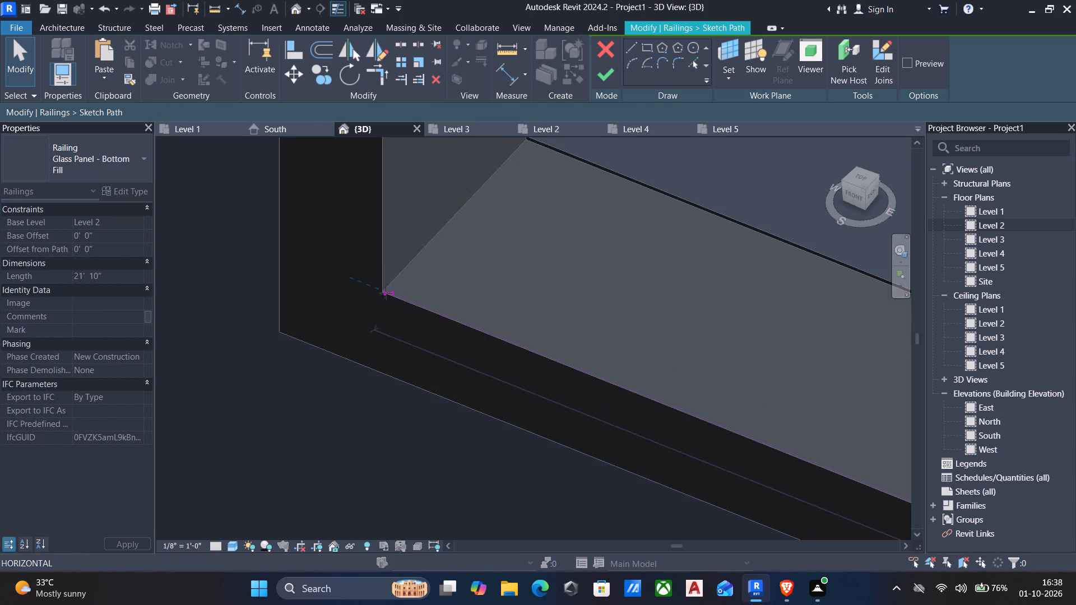
{"action": "left_click_drag", "start_coordinate": [386, 293], "coordinate": [382, 293]}
{"action": "key", "text": "Escape"}
{"action": "scroll", "coordinate": [421, 285], "scroll_direction": "down", "scroll_amount": 2}
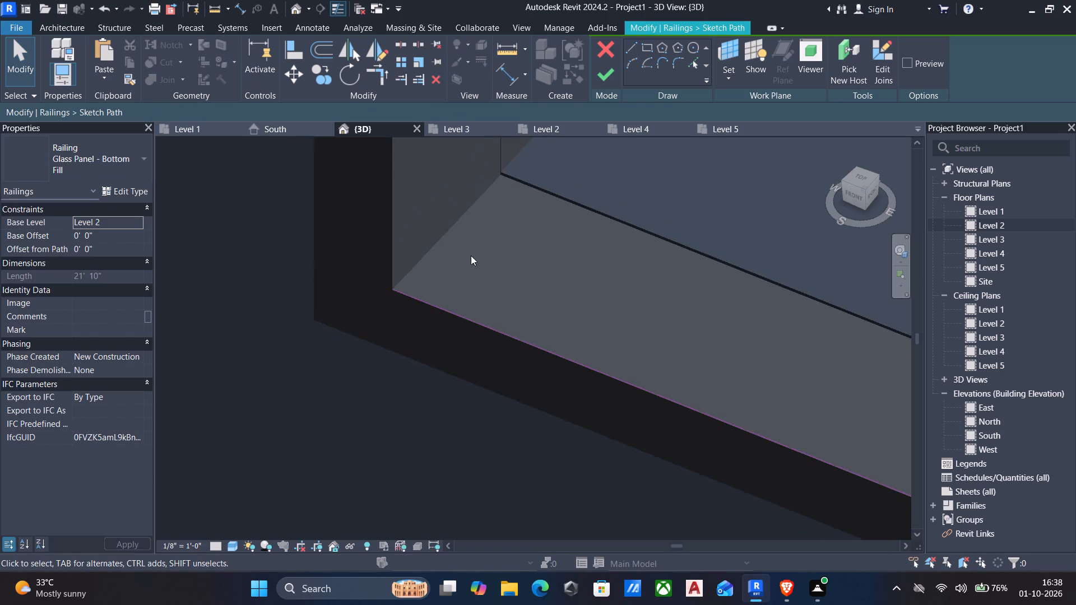
{"action": "left_click", "coordinate": [602, 76]}
Edit the balcony railing's path again and stretch its east segment toward the house wall to a length of about 3'-3".
{"action": "scroll", "coordinate": [602, 114], "scroll_direction": "down", "scroll_amount": 5}
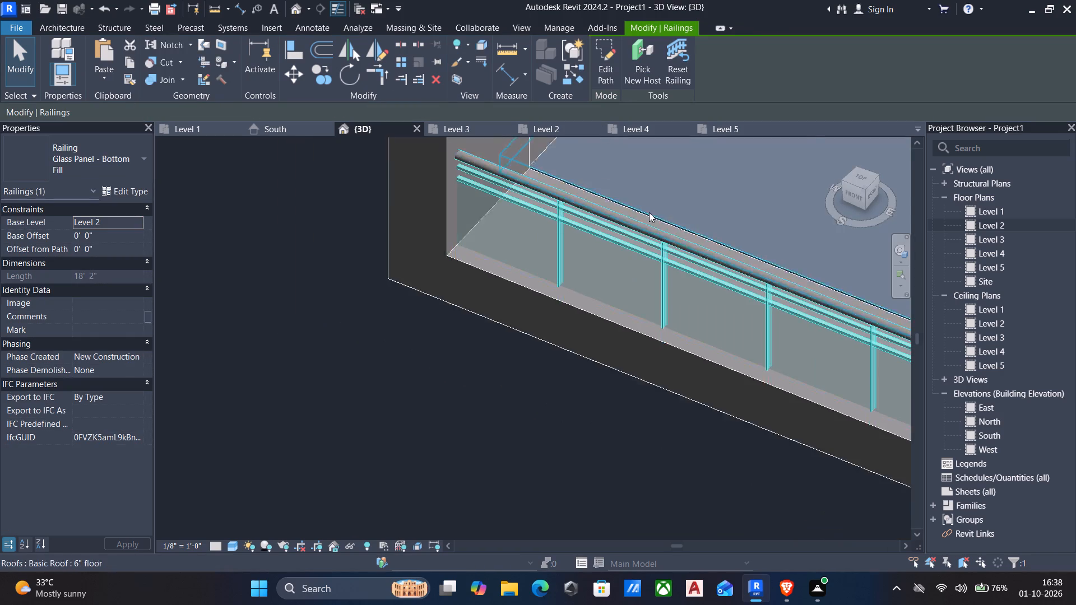
{"action": "scroll", "coordinate": [631, 255], "scroll_direction": "down", "scroll_amount": 4}
{"action": "middle_click_drag", "start_coordinate": [638, 250], "coordinate": [183, 289]}
{"action": "scroll", "coordinate": [501, 392], "scroll_direction": "up", "scroll_amount": 4}
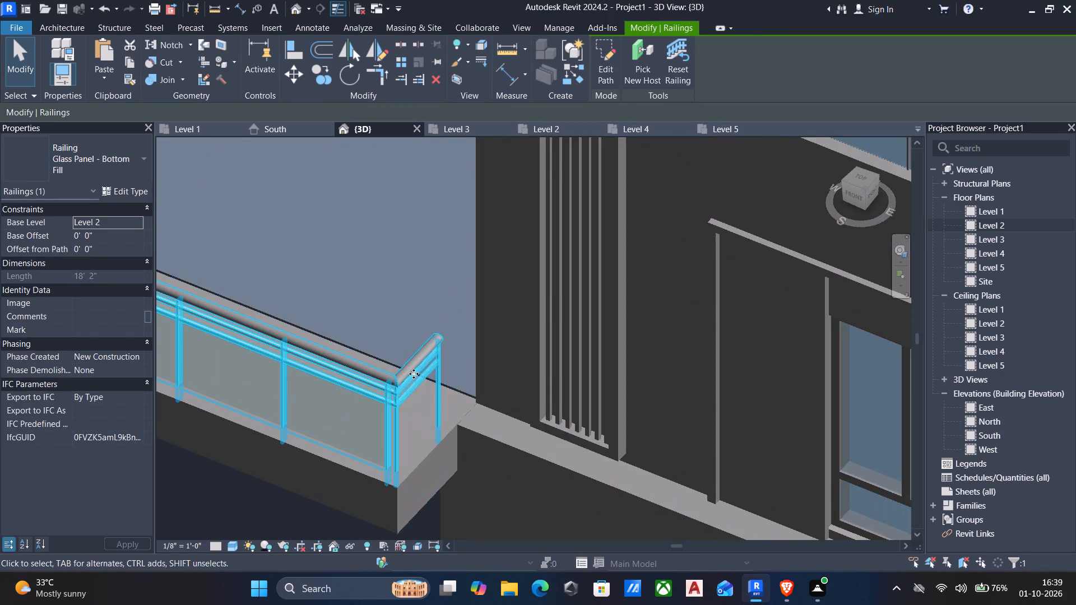
{"action": "scroll", "coordinate": [391, 291], "scroll_direction": "down", "scroll_amount": 4}
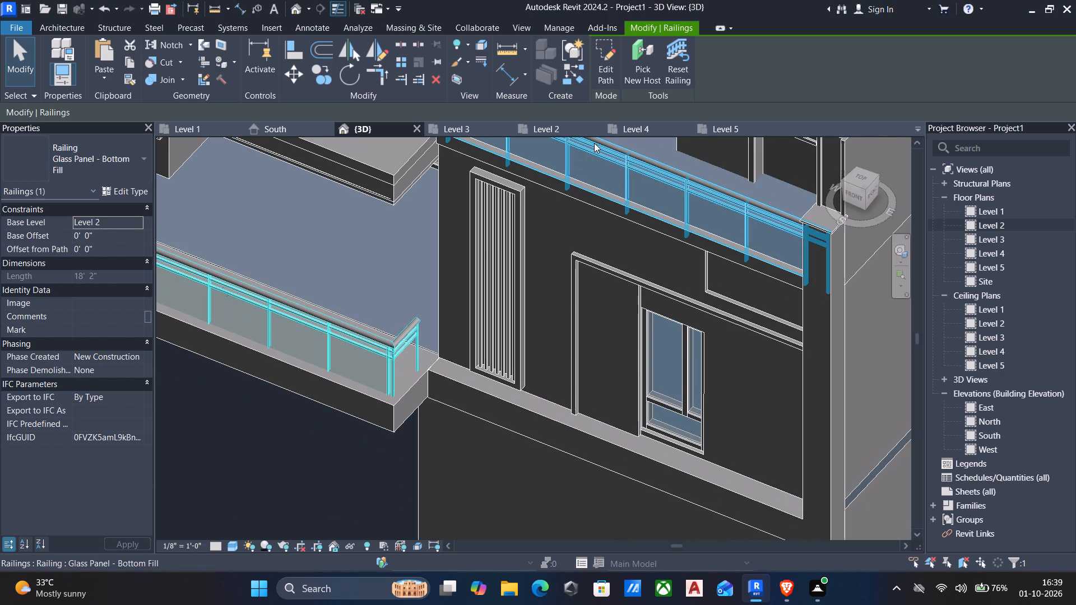
{"action": "left_click", "coordinate": [599, 53]}
{"action": "scroll", "coordinate": [427, 336], "scroll_direction": "up", "scroll_amount": 4}
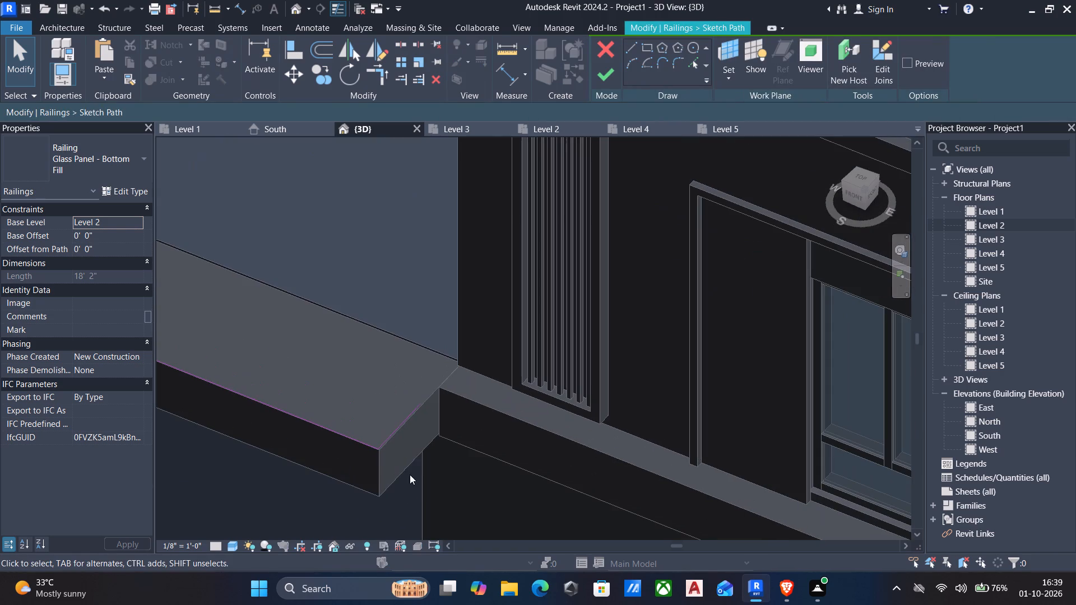
{"action": "left_click", "coordinate": [391, 433]}
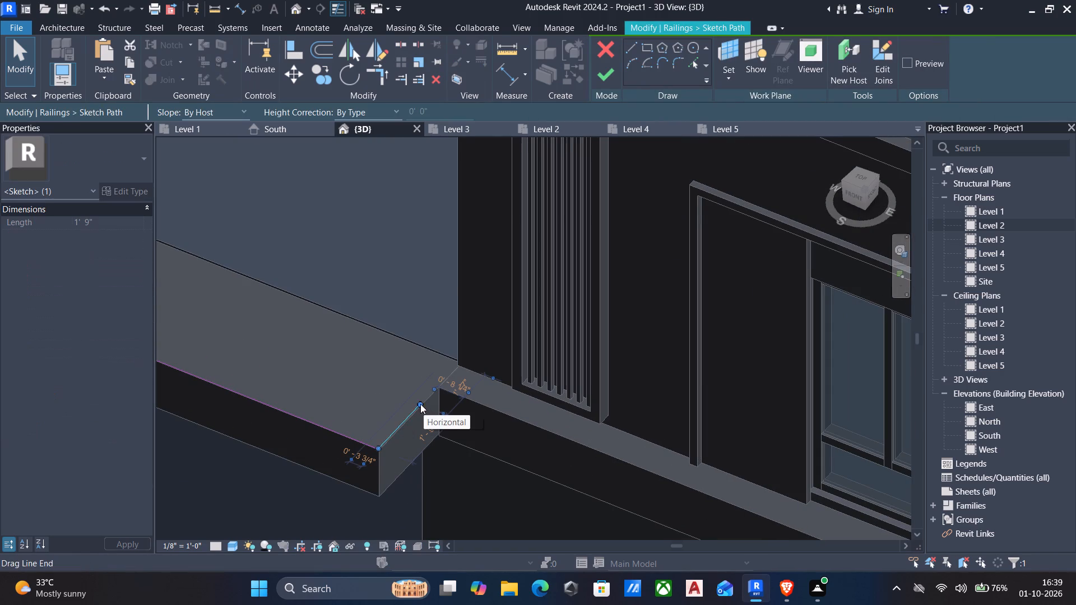
{"action": "left_click_drag", "start_coordinate": [420, 402], "coordinate": [460, 367]}
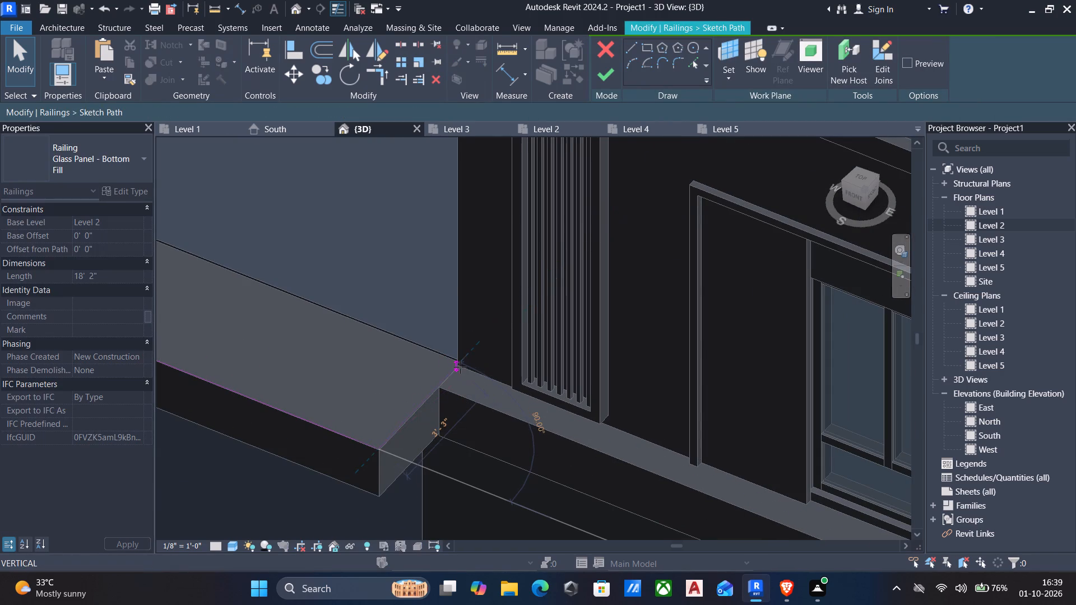
{"action": "left_click_drag", "start_coordinate": [460, 367], "coordinate": [460, 366]}
{"action": "scroll", "coordinate": [460, 367], "scroll_direction": "up", "scroll_amount": 5}
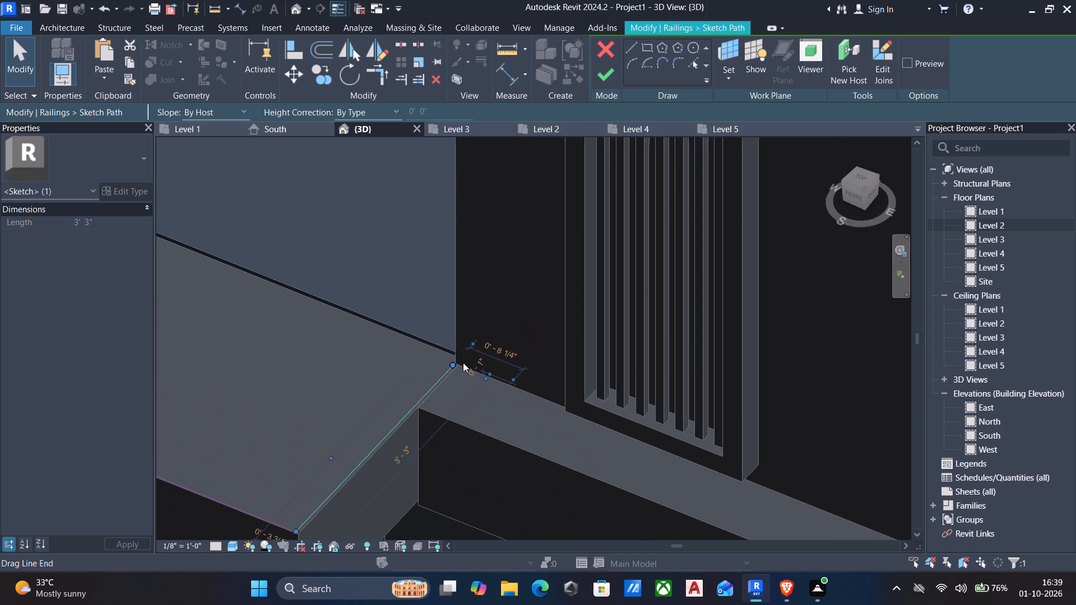
{"action": "key", "text": "Escape"}
Pull the east segment's inner end the last bit onto the house wall corner and finish the railing path.
{"action": "scroll", "coordinate": [439, 379], "scroll_direction": "up", "scroll_amount": 3}
{"action": "left_click", "coordinate": [435, 382]}
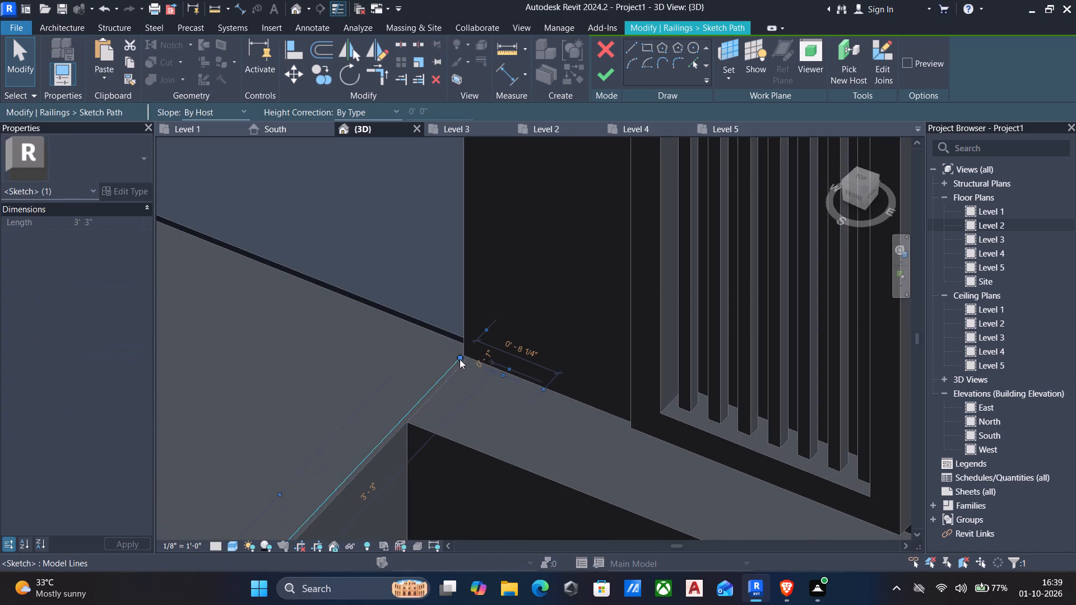
{"action": "left_click_drag", "start_coordinate": [460, 359], "coordinate": [465, 350]}
{"action": "key", "text": "Escape"}
{"action": "scroll", "coordinate": [440, 334], "scroll_direction": "down", "scroll_amount": 3}
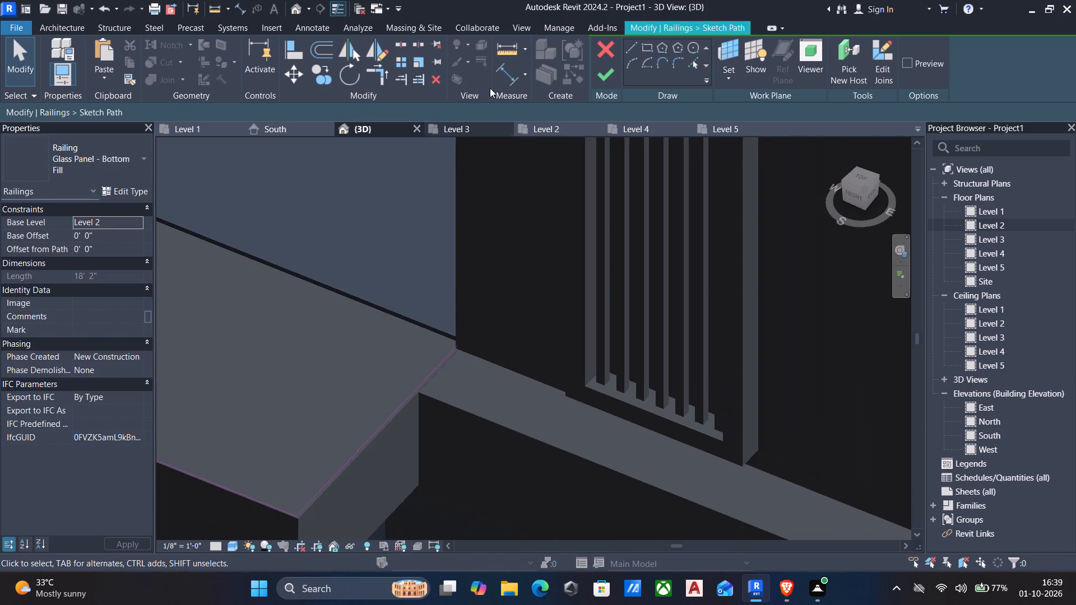
{"action": "left_click", "coordinate": [606, 80]}
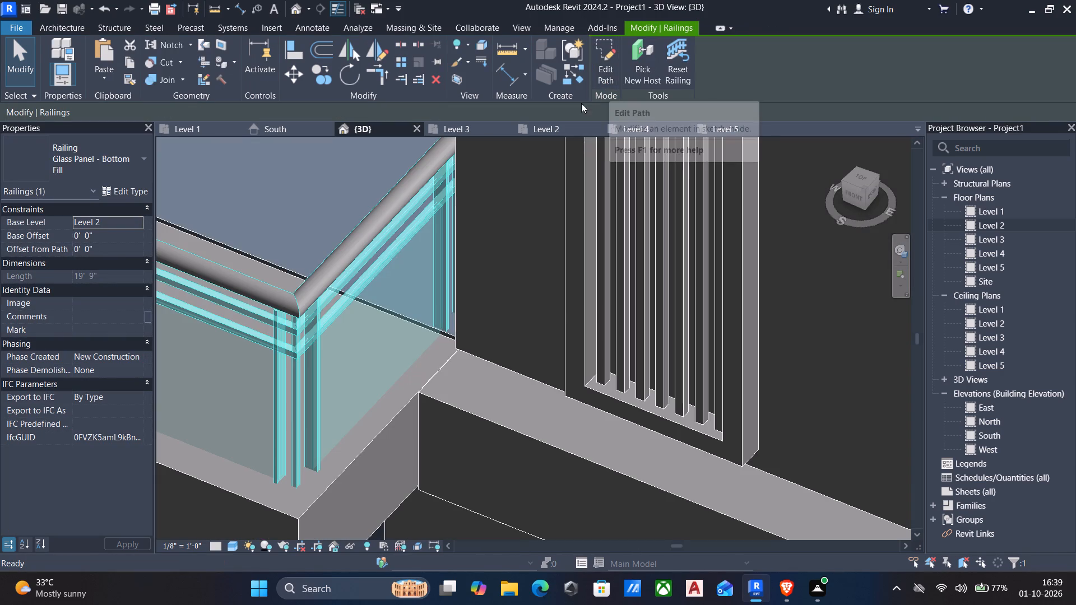
Examine the balcony railing and the whole house front from above, straight on and below.
{"action": "scroll", "coordinate": [553, 153], "scroll_direction": "down", "scroll_amount": 3}
{"action": "middle_click_drag", "start_coordinate": [546, 166], "coordinate": [555, 169]}
{"action": "scroll", "coordinate": [654, 184], "scroll_direction": "down", "scroll_amount": 3}
{"action": "scroll", "coordinate": [618, 234], "scroll_direction": "down", "scroll_amount": 4}
{"action": "middle_click_drag", "start_coordinate": [476, 293], "coordinate": [474, 302]}
{"action": "scroll", "coordinate": [470, 297], "scroll_direction": "down", "scroll_amount": 3}
{"action": "middle_click_drag", "start_coordinate": [473, 304], "coordinate": [563, 351]}
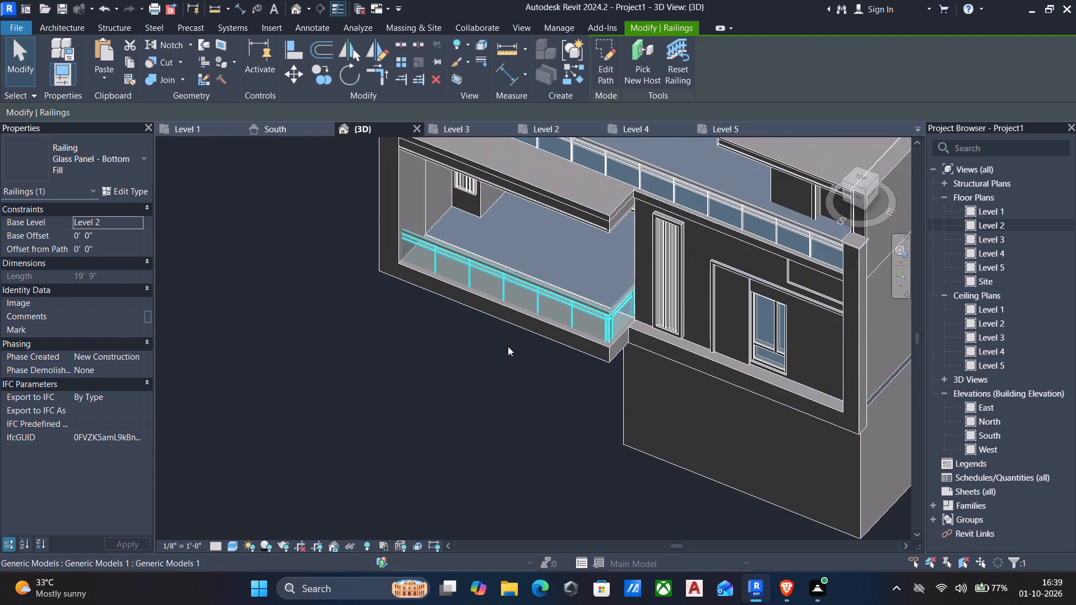
{"action": "middle_click_drag", "start_coordinate": [495, 345], "coordinate": [624, 253], "text": "shift"}
{"action": "scroll", "coordinate": [623, 253], "scroll_direction": "down", "scroll_amount": 2}
{"action": "middle_click_drag", "start_coordinate": [621, 263], "coordinate": [585, 333]}
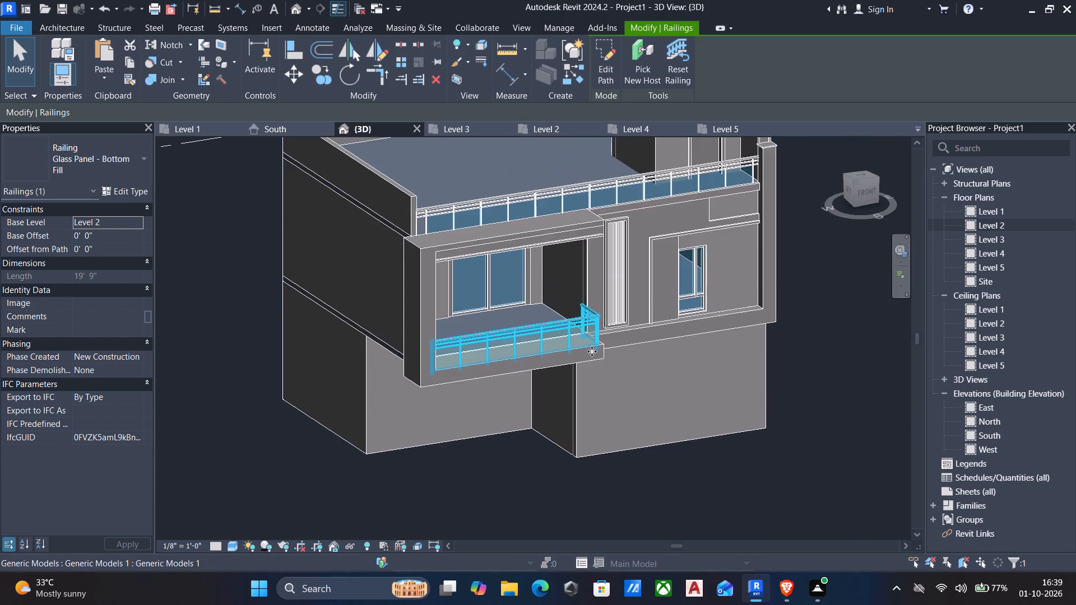
{"action": "middle_click_drag", "start_coordinate": [597, 352], "coordinate": [532, 339], "text": "shift"}
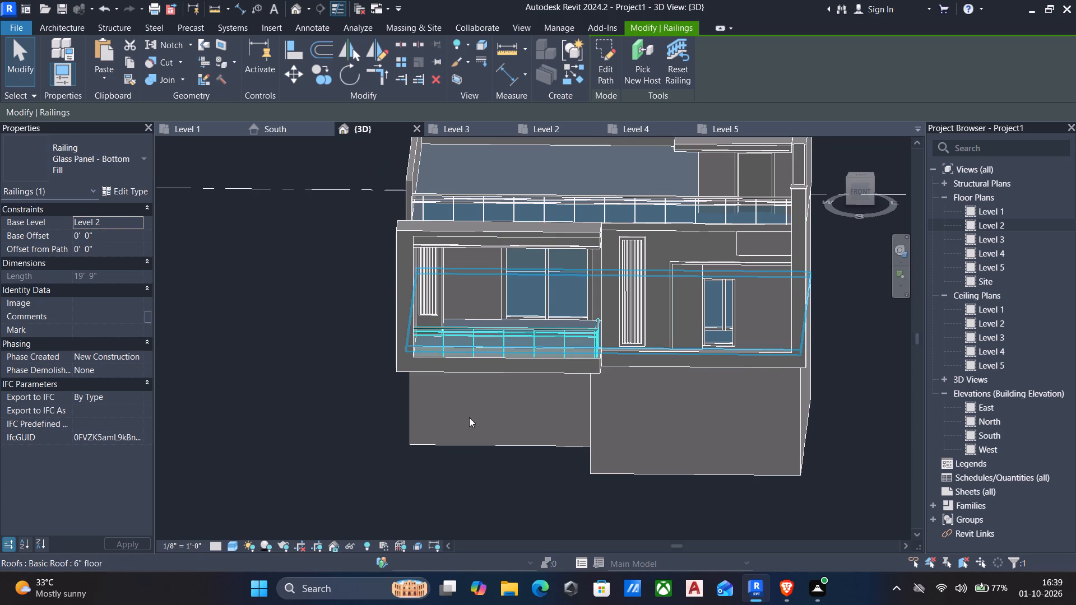
{"action": "middle_click_drag", "start_coordinate": [476, 415], "coordinate": [497, 378]}
{"action": "scroll", "coordinate": [497, 378], "scroll_direction": "down", "scroll_amount": 2}
{"action": "middle_click", "coordinate": [563, 368]}
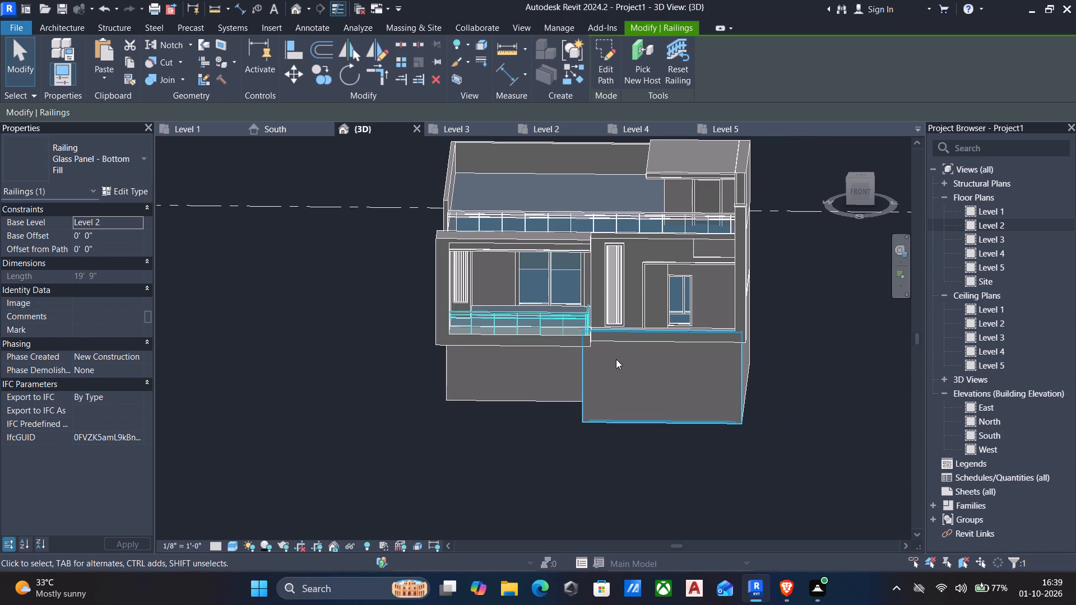
{"action": "middle_click_drag", "start_coordinate": [619, 360], "coordinate": [604, 321], "text": "shift"}
{"action": "scroll", "coordinate": [604, 321], "scroll_direction": "down", "scroll_amount": 1}
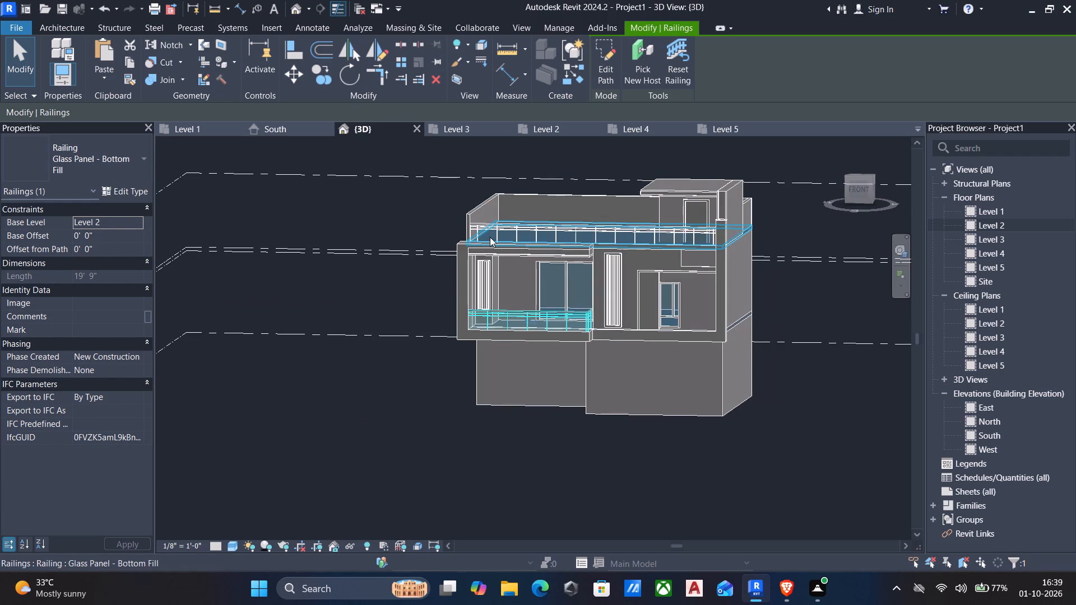
{"action": "scroll", "coordinate": [497, 255], "scroll_direction": "down", "scroll_amount": 1, "text": "shift"}
{"action": "middle_click_drag", "start_coordinate": [497, 255], "coordinate": [567, 145], "text": "shift"}
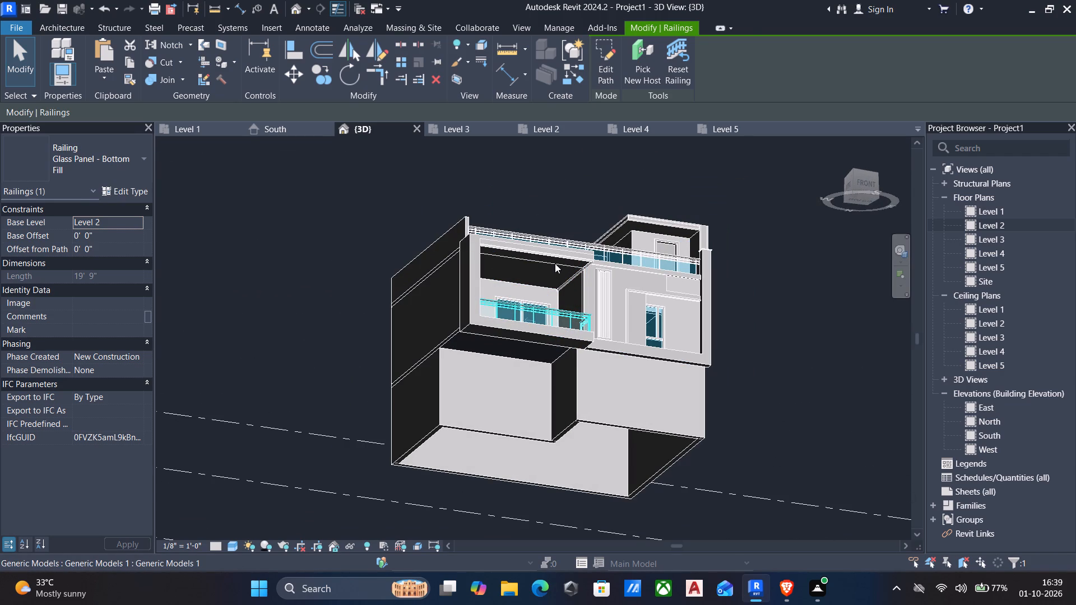
Edit the facade model in place and create a new material named "wood balc" for the thin ceiling panel over the Level 2 balcony.
{"action": "left_click", "coordinate": [561, 255]}
{"action": "left_click", "coordinate": [613, 60]}
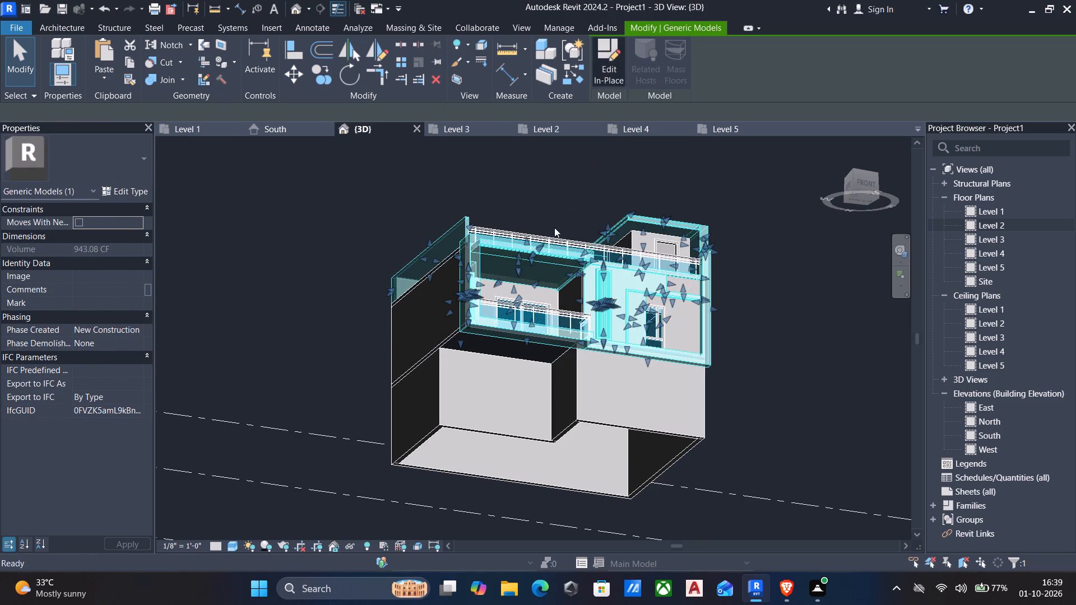
{"action": "scroll", "coordinate": [560, 278], "scroll_direction": "up", "scroll_amount": 3}
{"action": "left_click", "coordinate": [538, 245]}
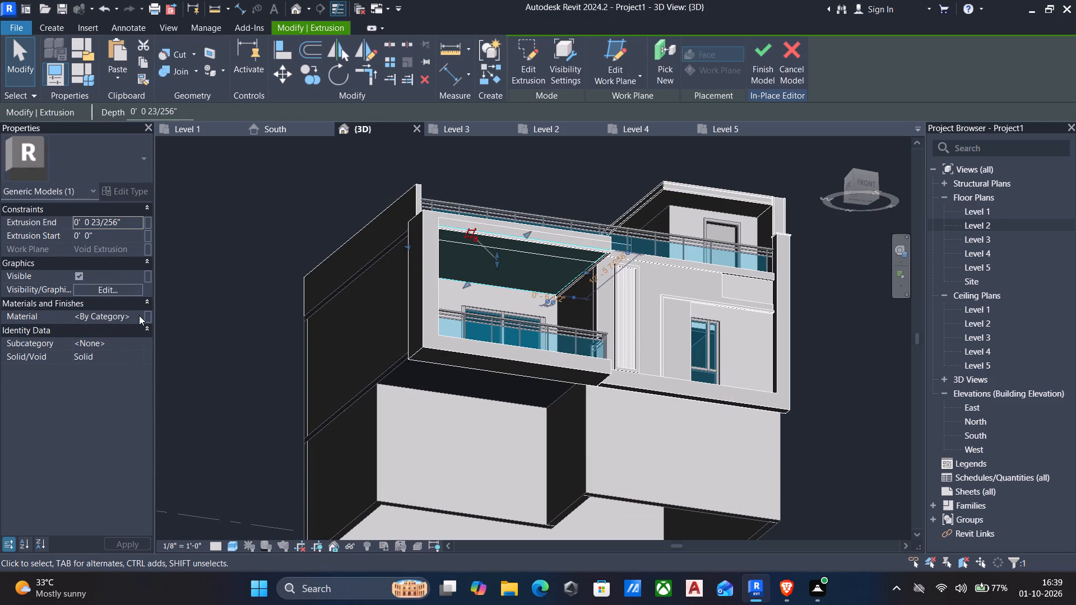
{"action": "left_click", "coordinate": [138, 317]}
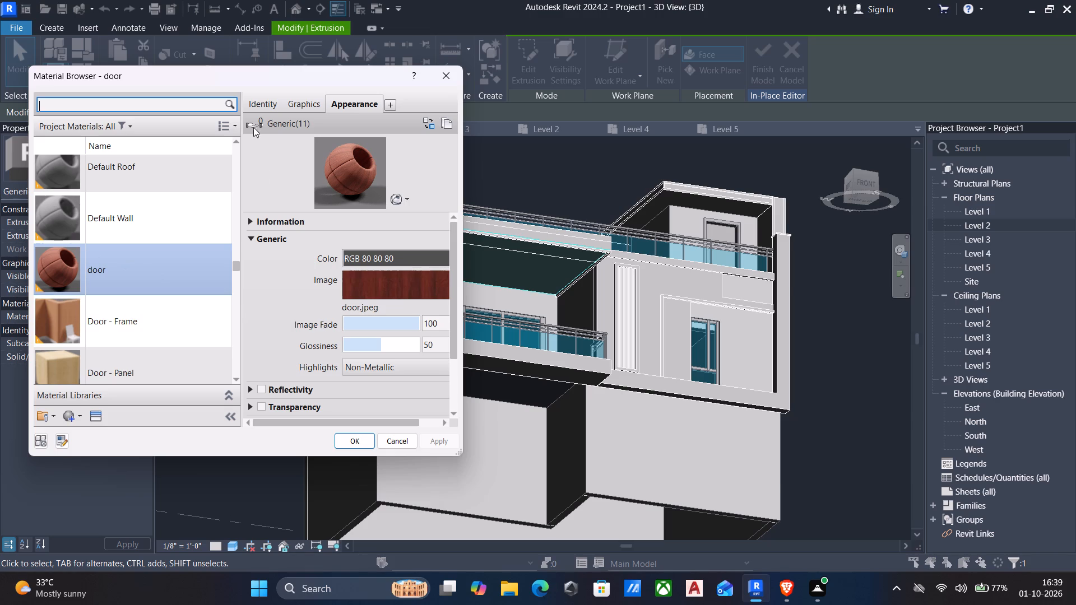
{"action": "left_click", "coordinate": [69, 416]}
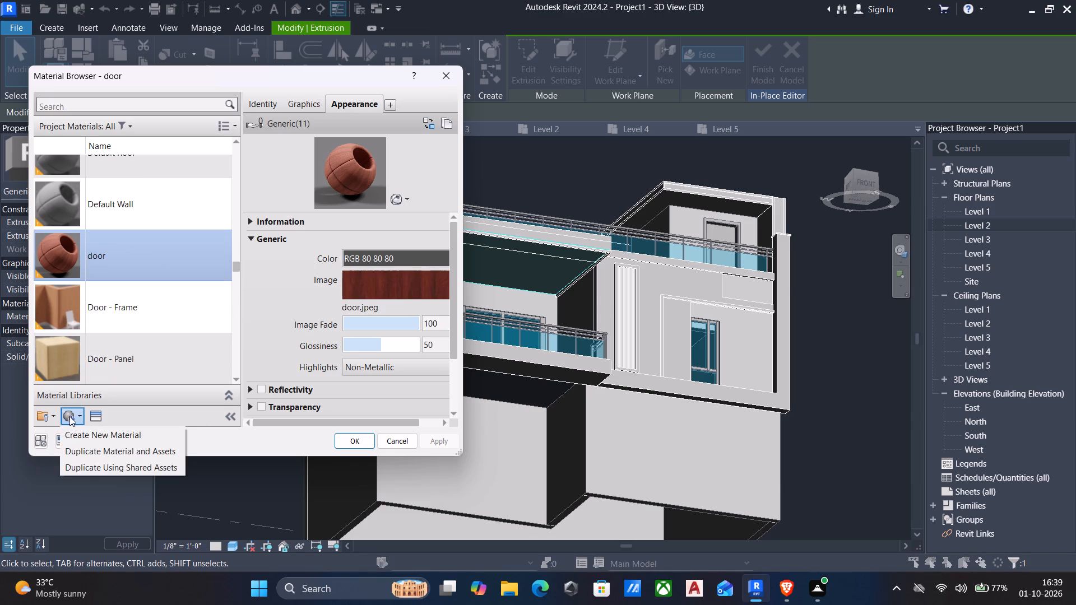
{"action": "left_click", "coordinate": [68, 433]}
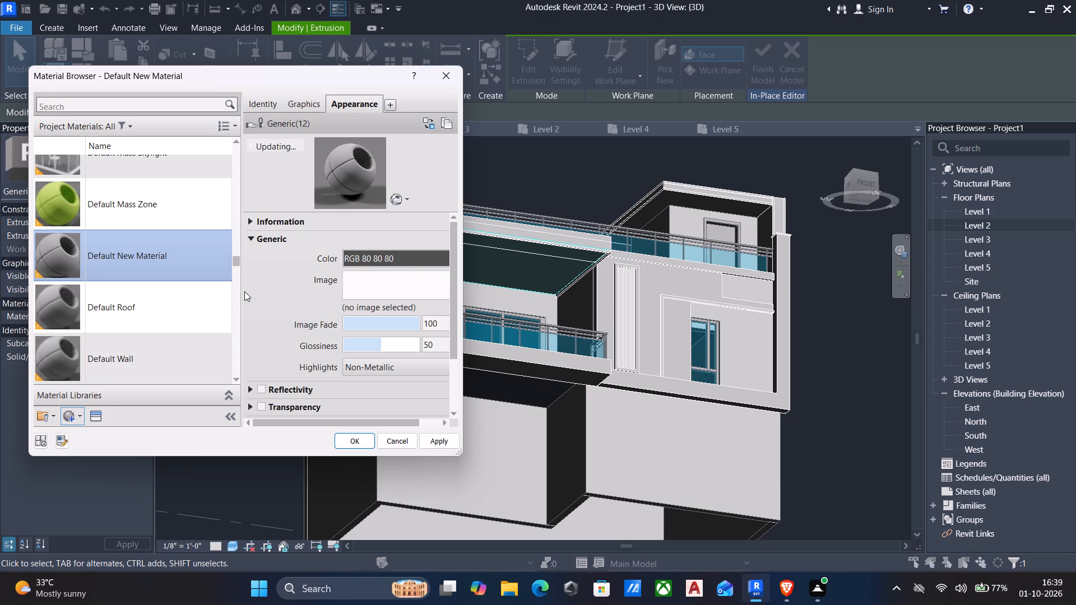
{"action": "left_click", "coordinate": [260, 97]}
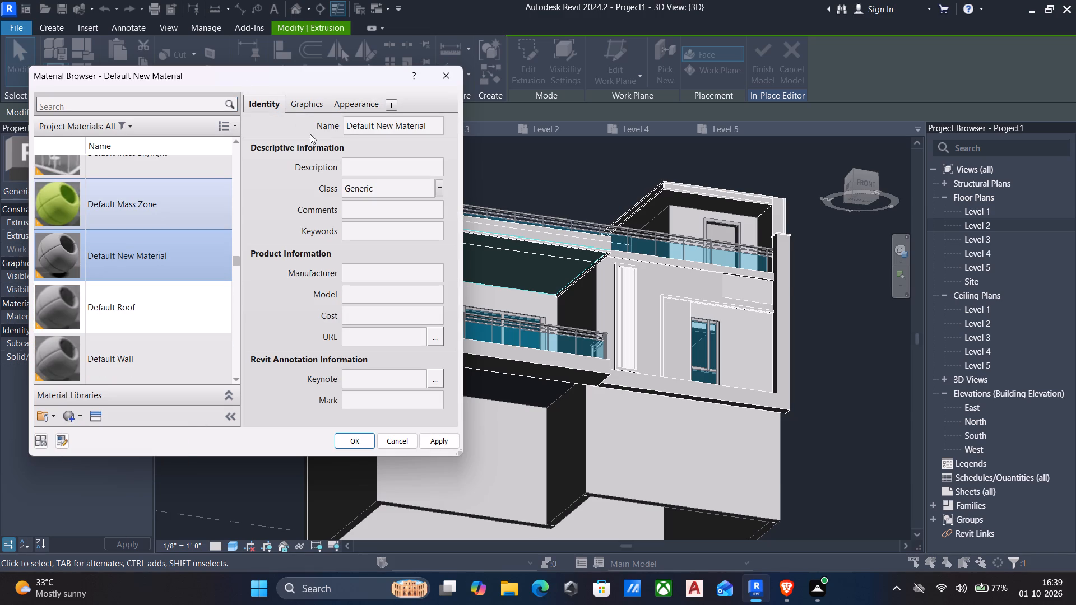
{"action": "left_click", "coordinate": [435, 125]}
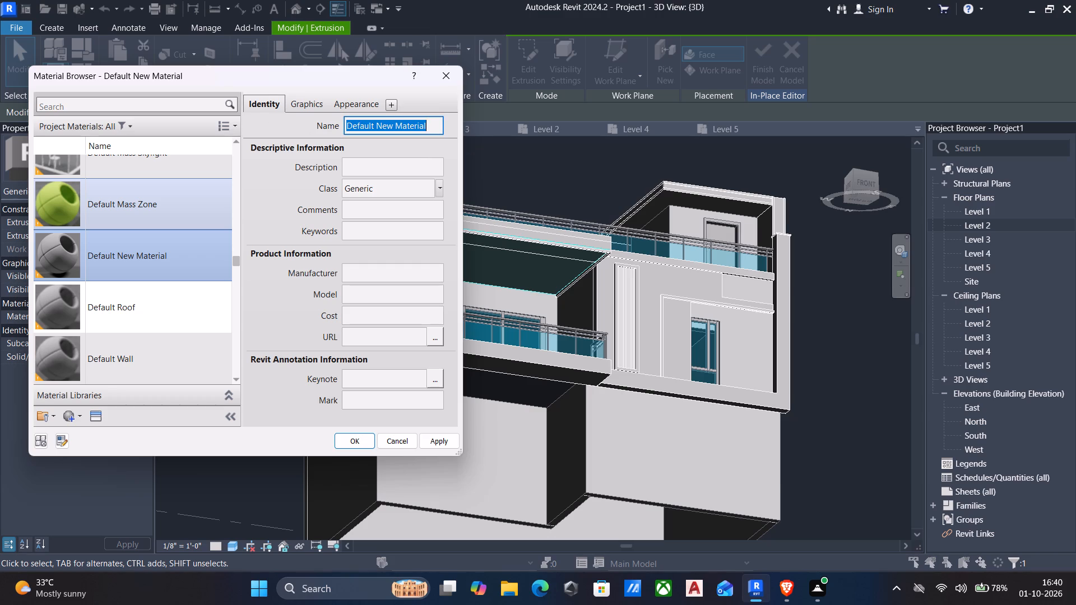
{"action": "key", "text": "w"}
{"action": "type", "text": "ood balc"}
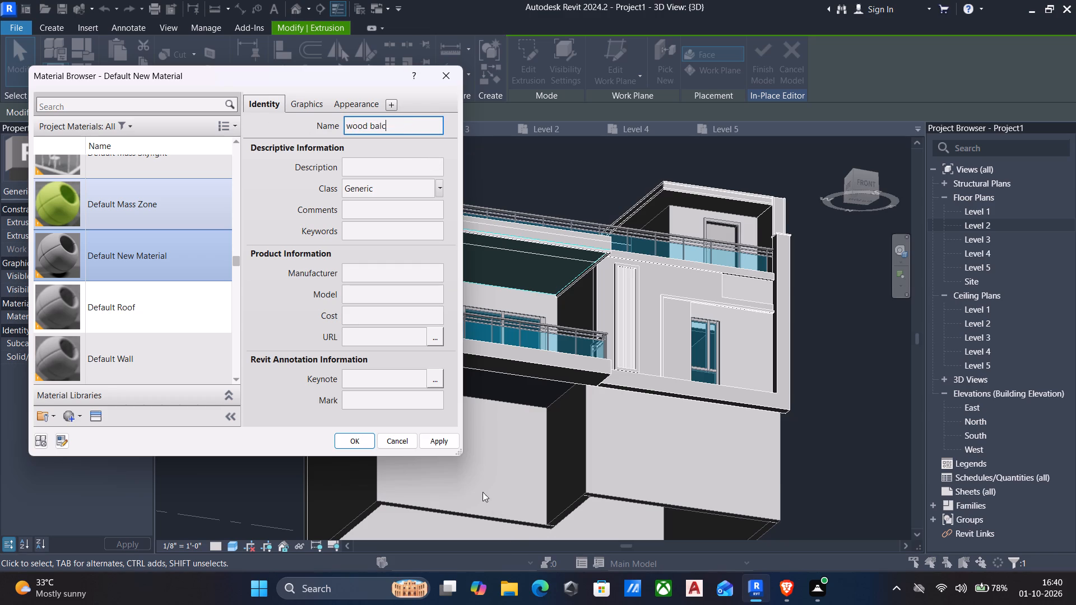
{"action": "left_click", "coordinate": [437, 443]}
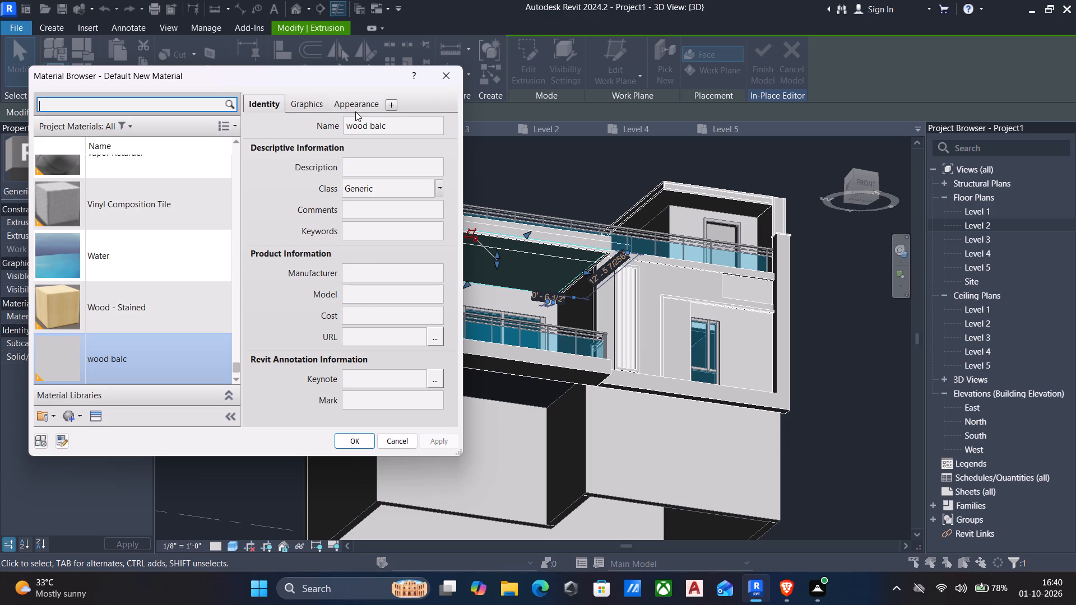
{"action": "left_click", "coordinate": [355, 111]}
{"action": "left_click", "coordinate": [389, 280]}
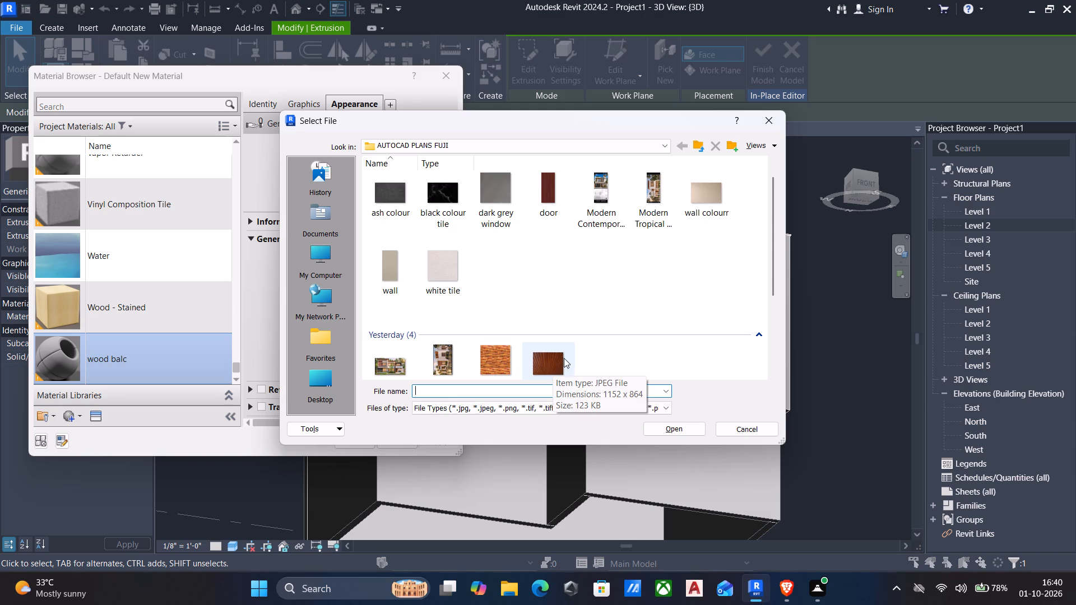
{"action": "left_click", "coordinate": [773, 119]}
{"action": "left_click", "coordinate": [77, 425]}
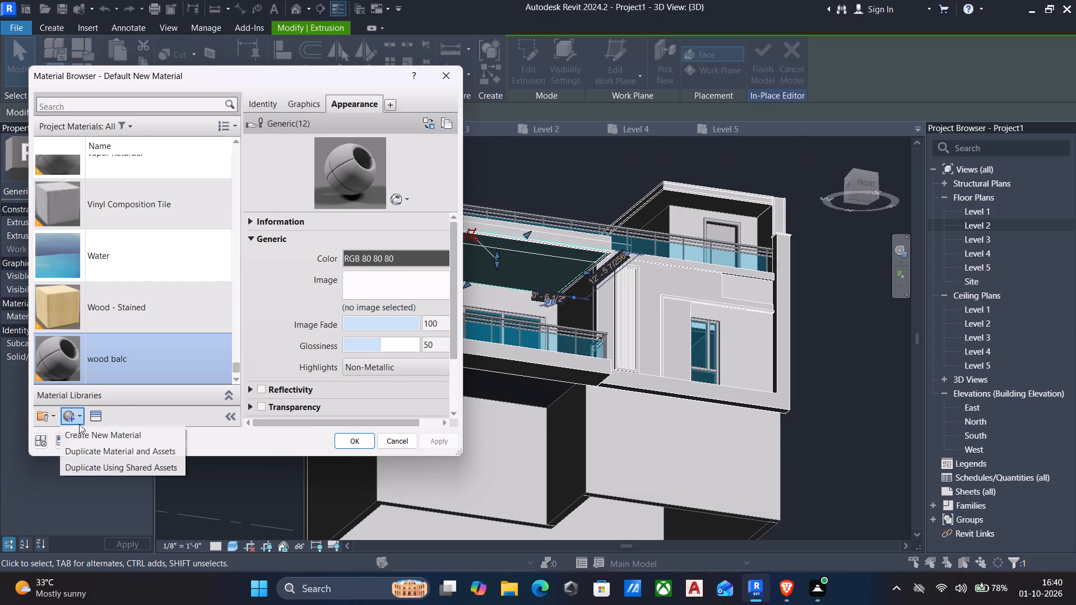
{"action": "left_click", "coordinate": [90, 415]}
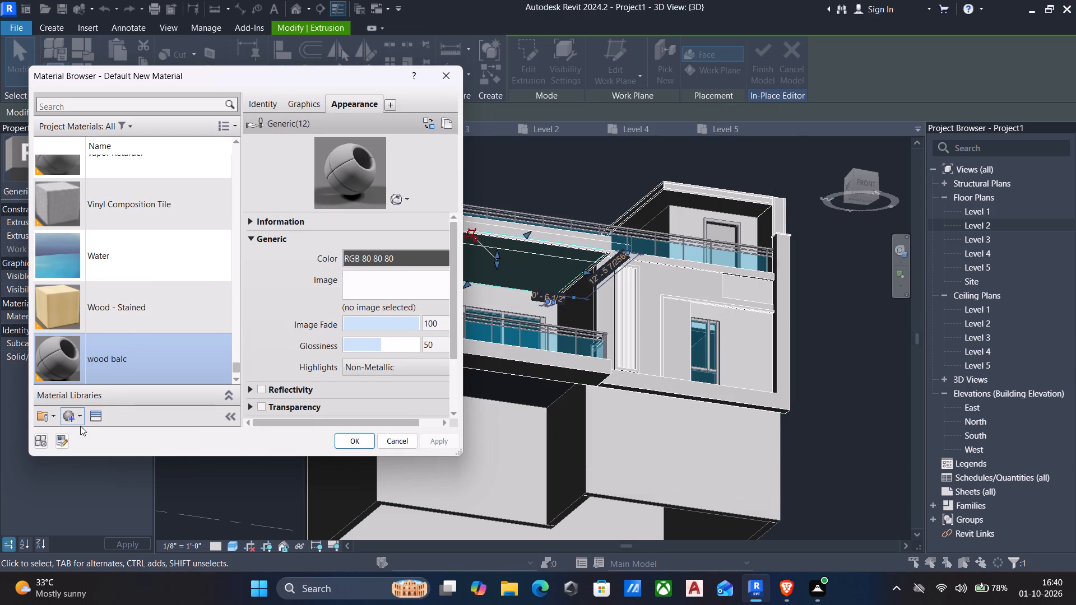
Give "wood balc" the Cocobolo wood appearance from the Appearance Library, assign it to the balcony ceiling panel and finish the model.
{"action": "left_click", "coordinate": [98, 417]}
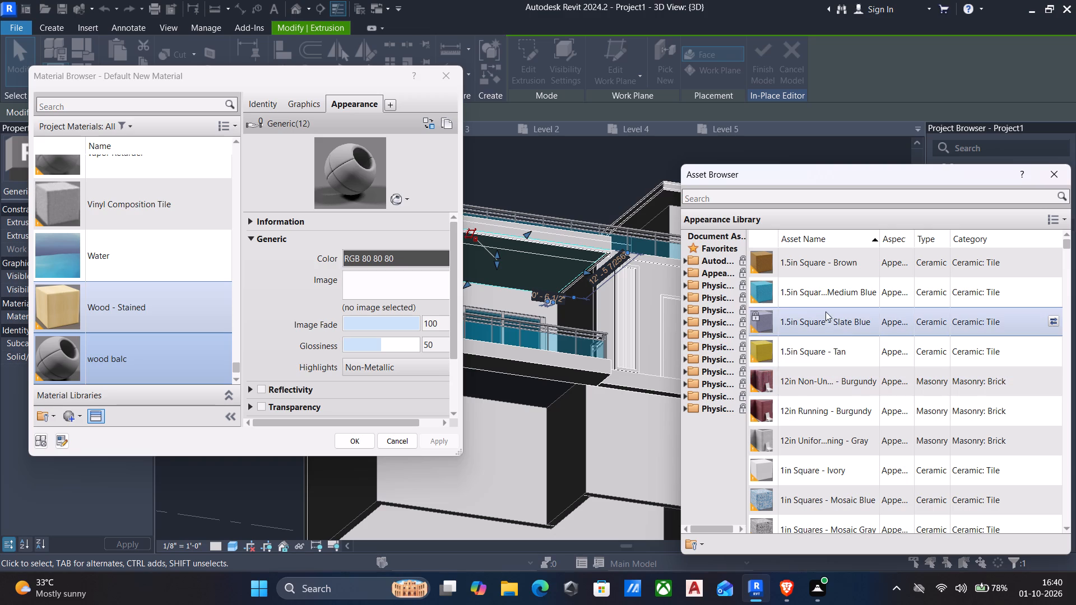
{"action": "left_click", "coordinate": [685, 272]}
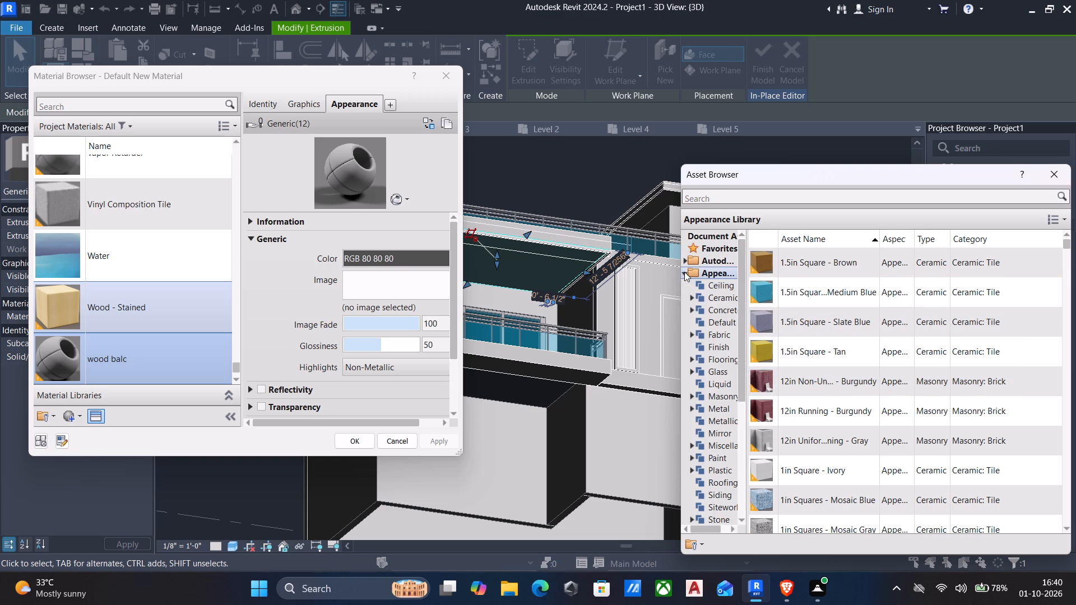
{"action": "scroll", "coordinate": [689, 394], "scroll_direction": "down", "scroll_amount": 2}
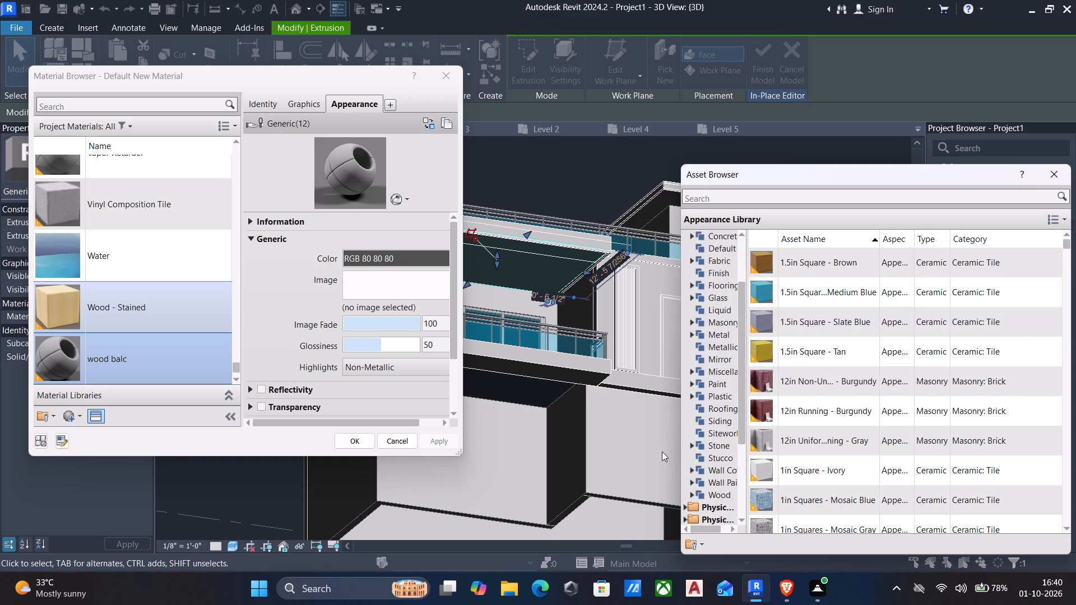
{"action": "left_click", "coordinate": [694, 492]}
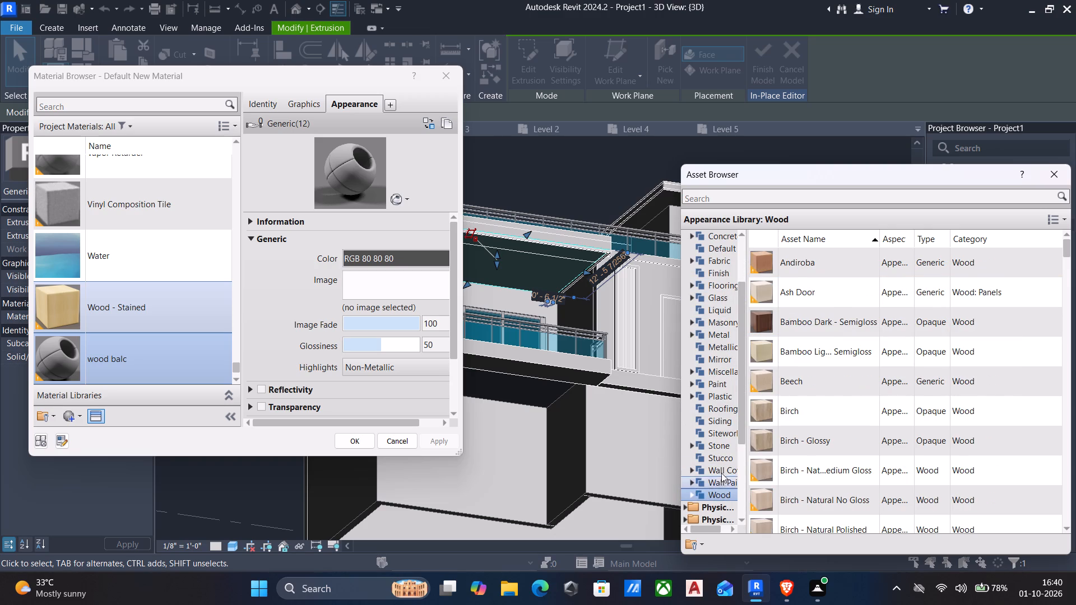
{"action": "scroll", "coordinate": [814, 334], "scroll_direction": "down", "scroll_amount": 6}
{"action": "scroll", "coordinate": [856, 431], "scroll_direction": "down", "scroll_amount": 3}
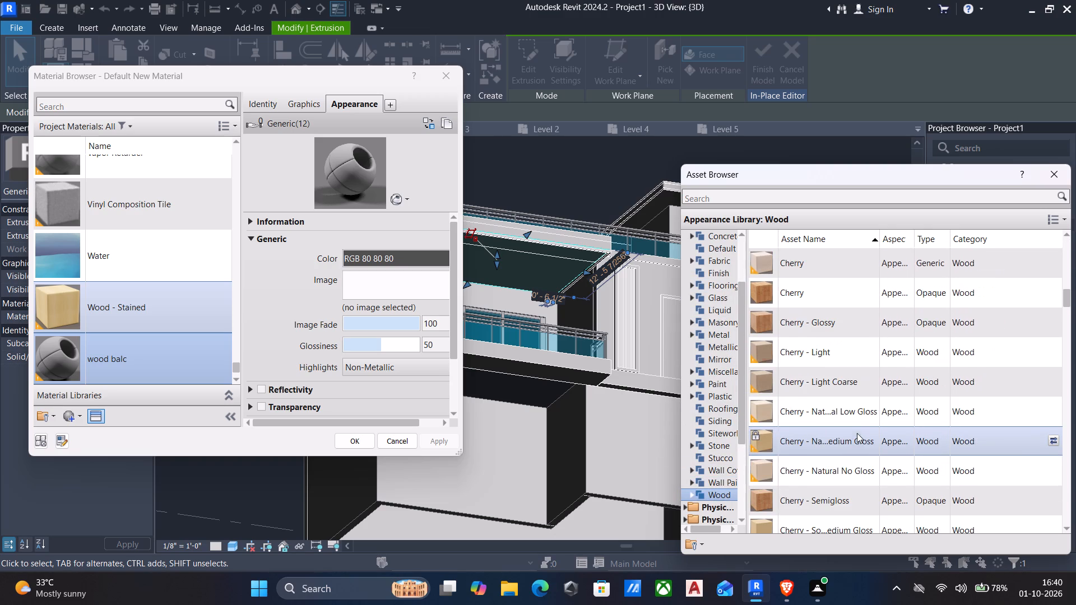
{"action": "scroll", "coordinate": [859, 429], "scroll_direction": "down", "scroll_amount": 6}
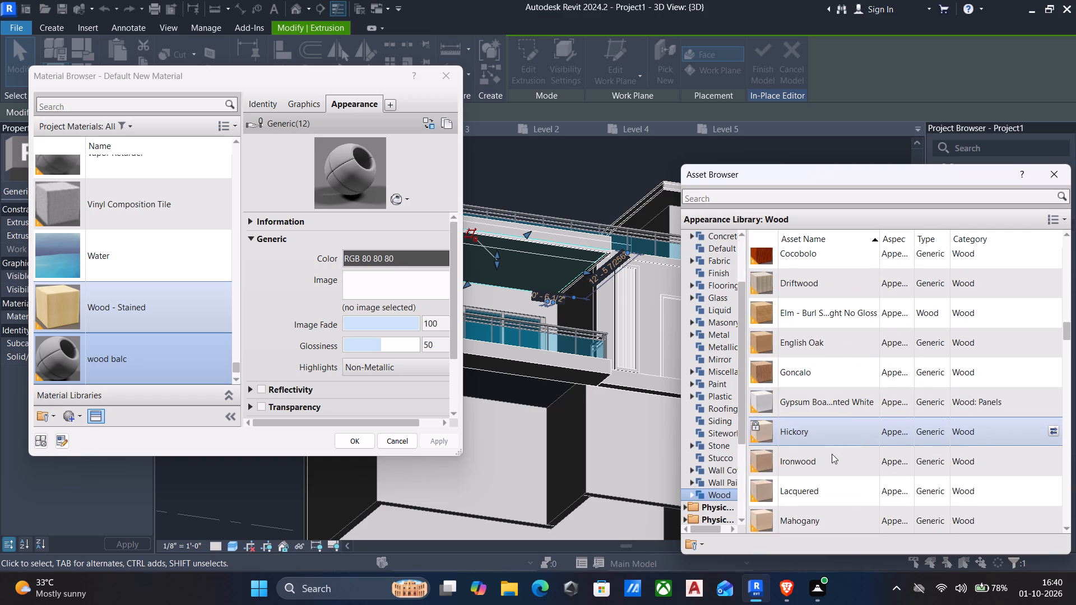
{"action": "scroll", "coordinate": [848, 309], "scroll_direction": "up", "scroll_amount": 1}
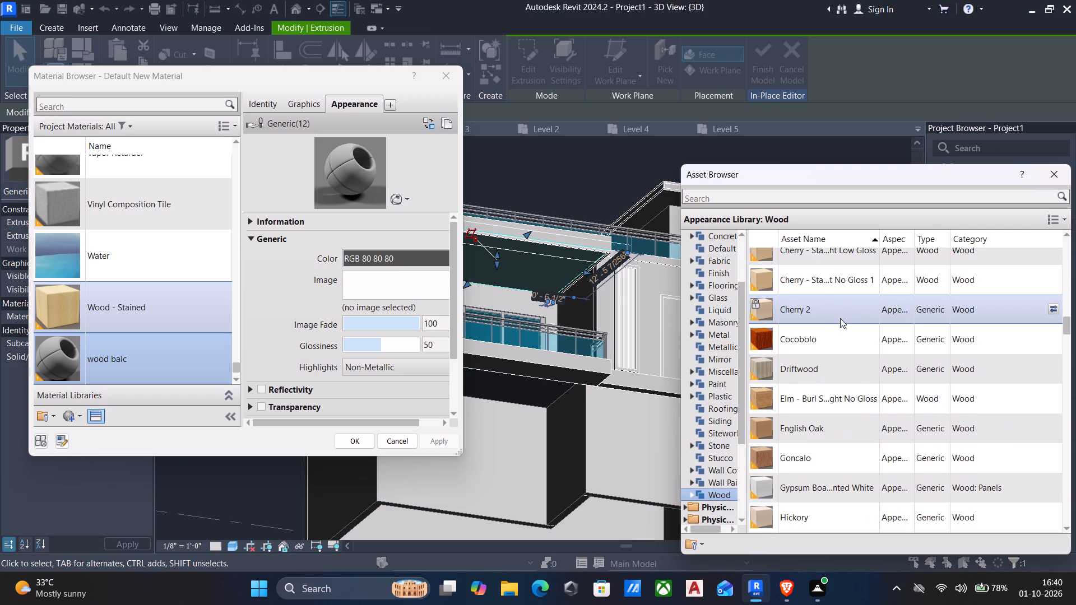
{"action": "double_click", "coordinate": [814, 340]}
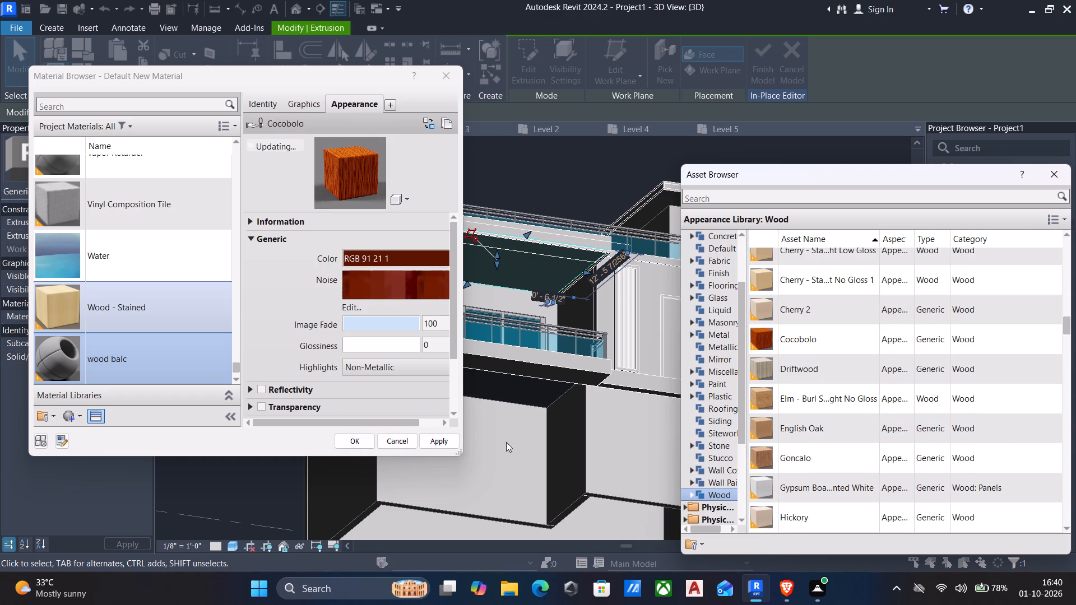
{"action": "left_click", "coordinate": [439, 442]}
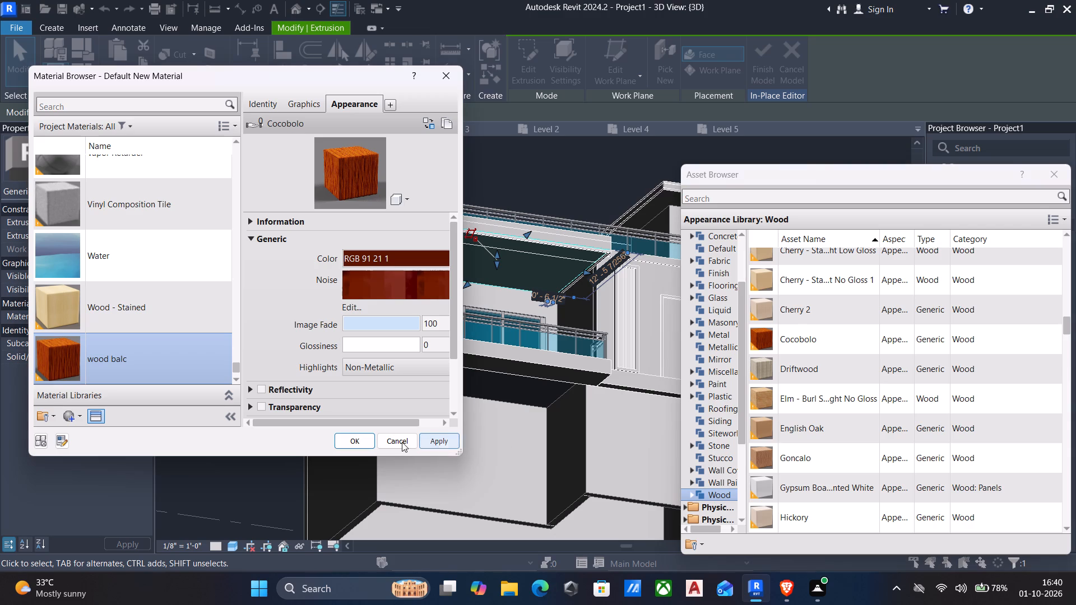
{"action": "left_click", "coordinate": [341, 437]}
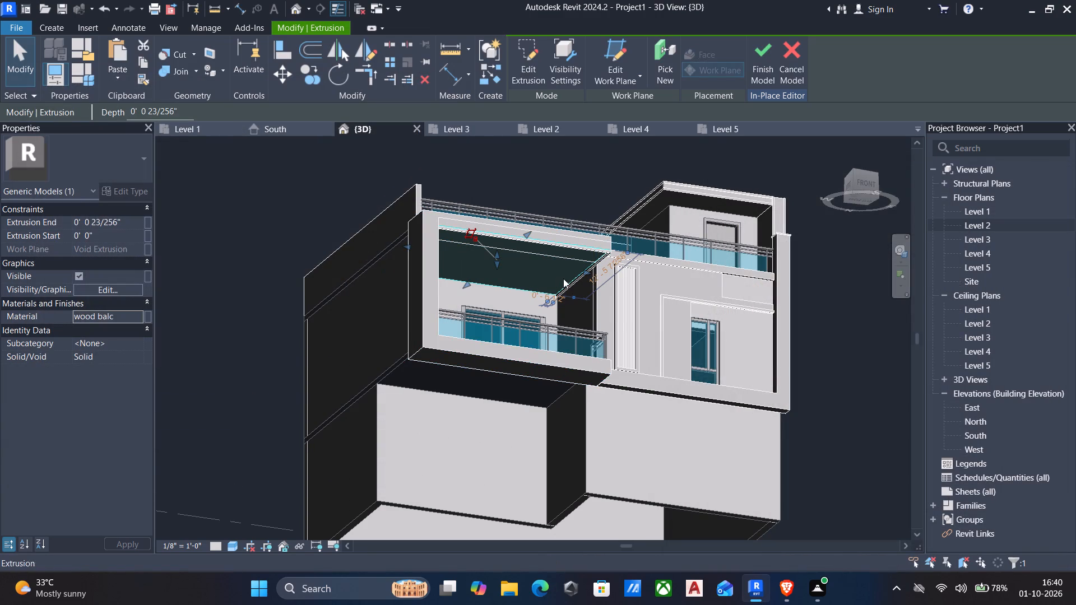
{"action": "left_click", "coordinate": [764, 44]}
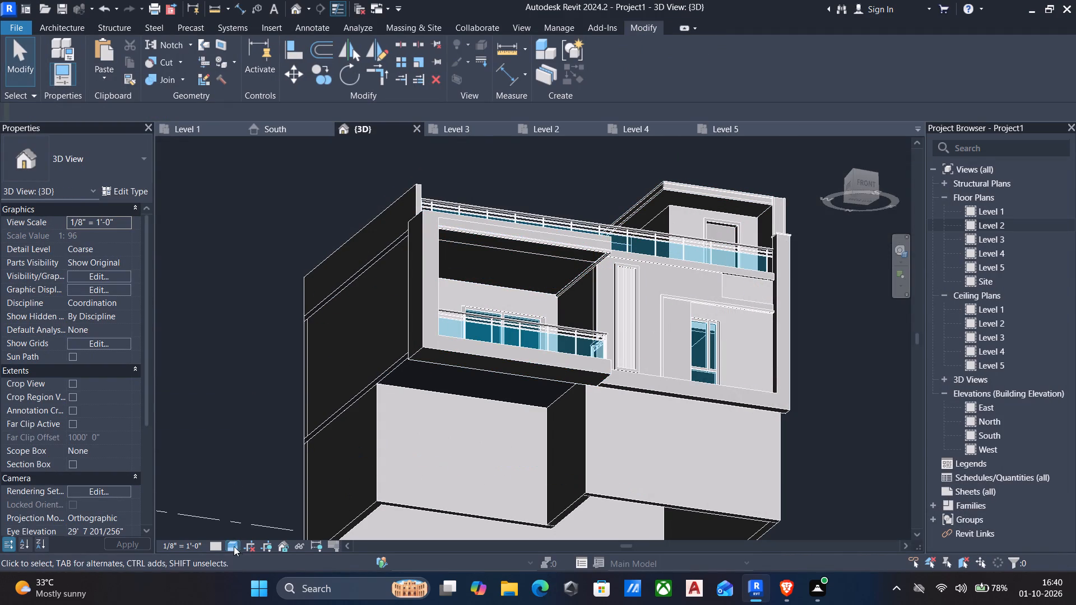
Switch the 3D view to the Realistic visual style and check the wood finish on the balcony ceiling up close.
{"action": "left_click", "coordinate": [230, 545]}
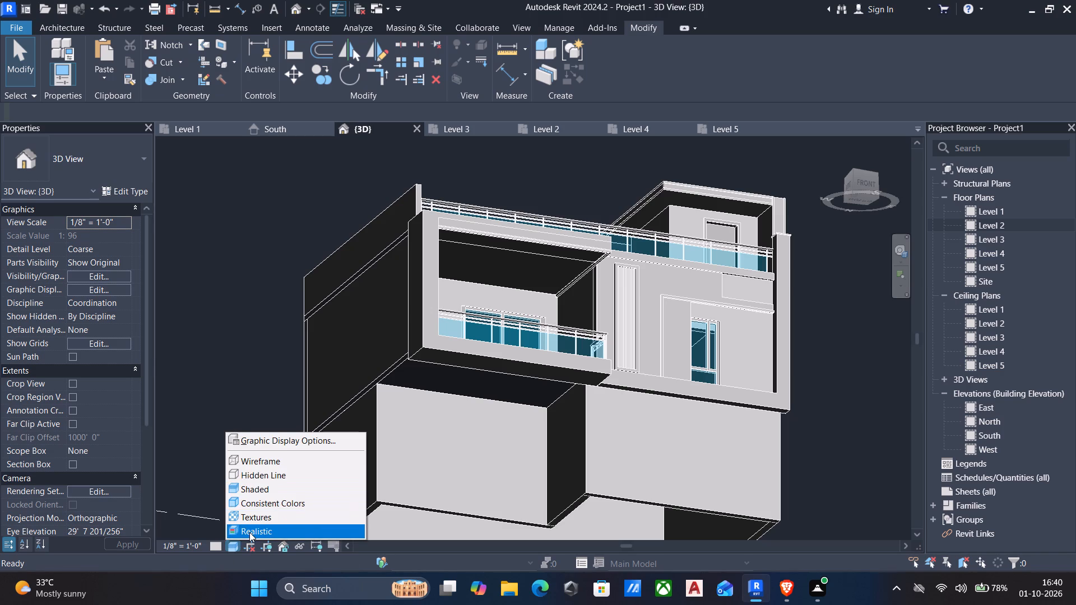
{"action": "left_click", "coordinate": [249, 532]}
{"action": "scroll", "coordinate": [485, 233], "scroll_direction": "up", "scroll_amount": 4}
{"action": "scroll", "coordinate": [593, 286], "scroll_direction": "up", "scroll_amount": 2}
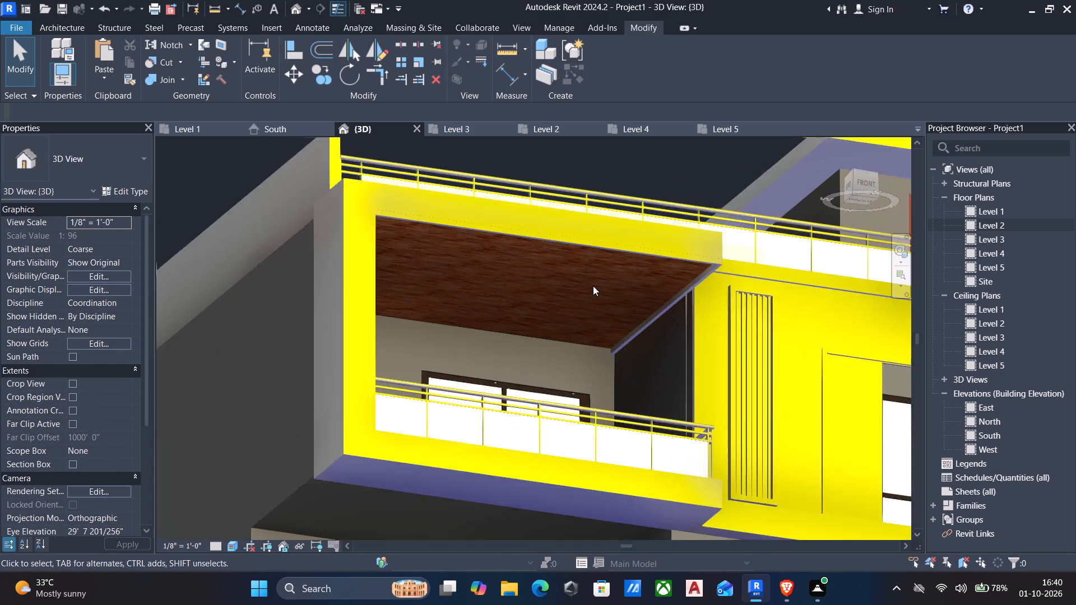
{"action": "scroll", "coordinate": [593, 286], "scroll_direction": "up", "scroll_amount": 3}
{"action": "scroll", "coordinate": [593, 286], "scroll_direction": "down", "scroll_amount": 6}
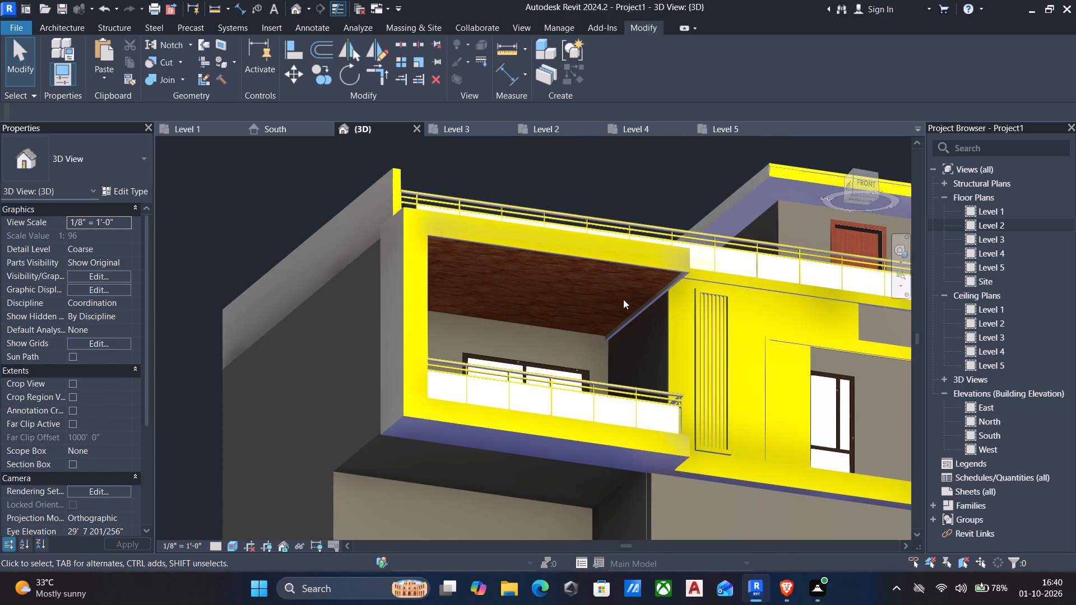
Edit the facade model in place again and assign the "wood balc" material to the roof slab above the rooftop room.
{"action": "middle_click_drag", "start_coordinate": [623, 299], "coordinate": [597, 326]}
{"action": "left_click", "coordinate": [754, 207]}
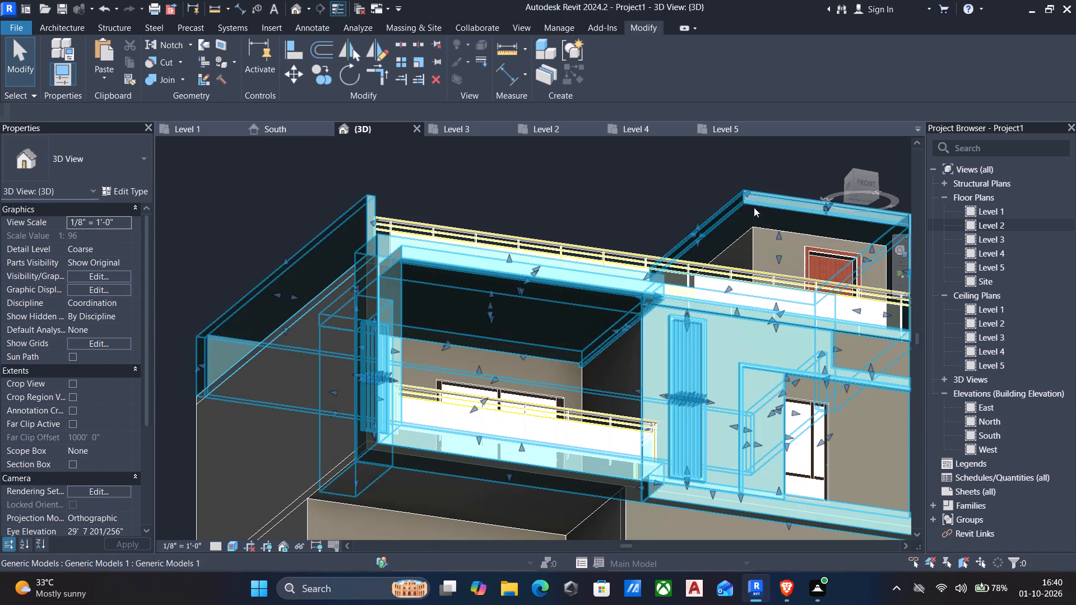
{"action": "left_click", "coordinate": [604, 70]}
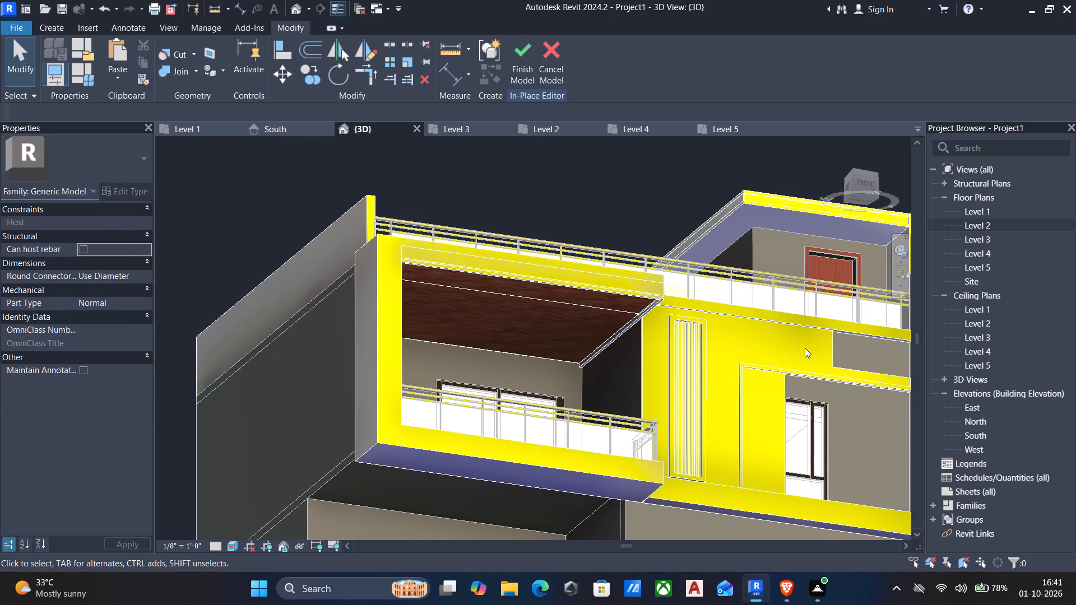
{"action": "left_click", "coordinate": [804, 215]}
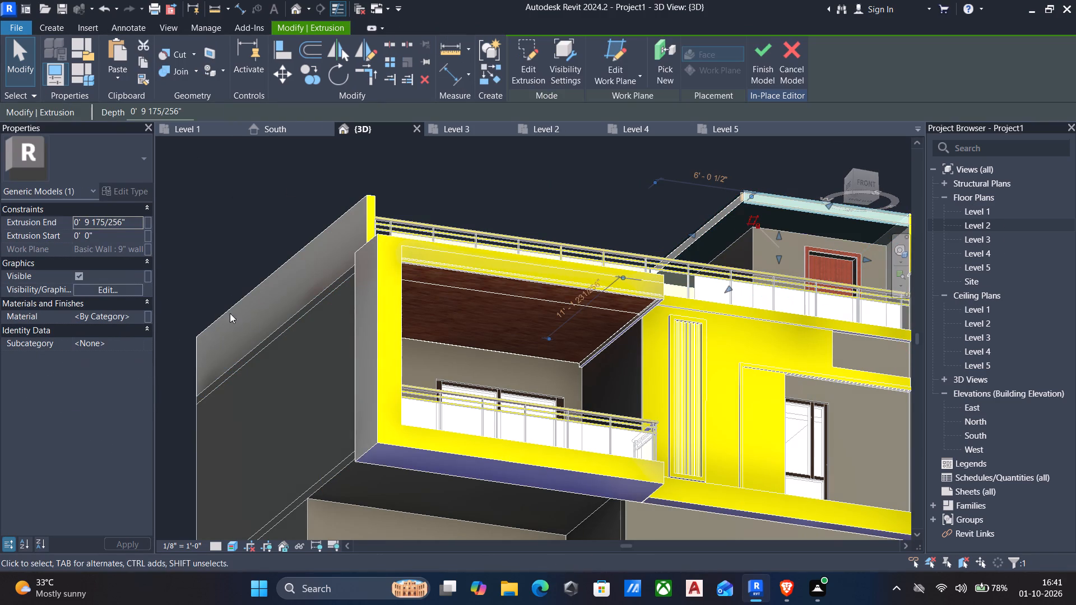
{"action": "left_click", "coordinate": [141, 316]}
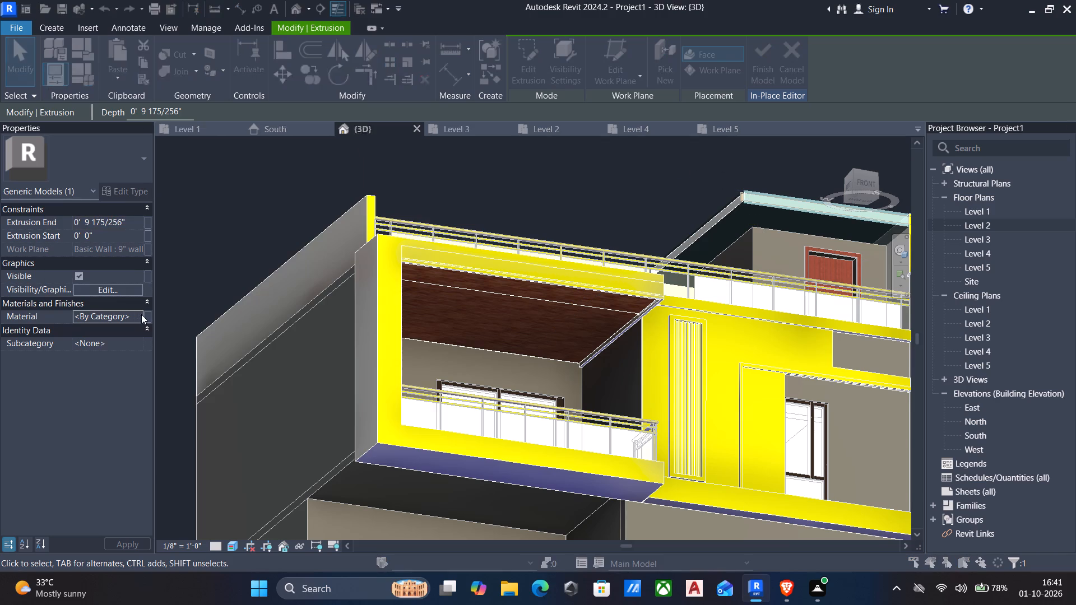
{"action": "left_click", "coordinate": [347, 435]}
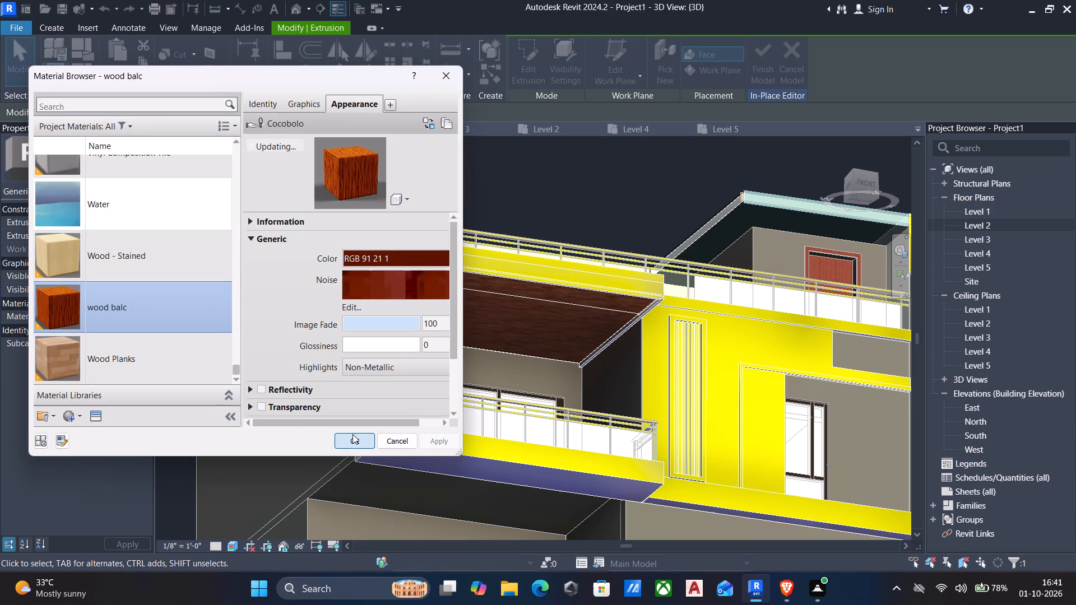
{"action": "key", "text": "Escape"}
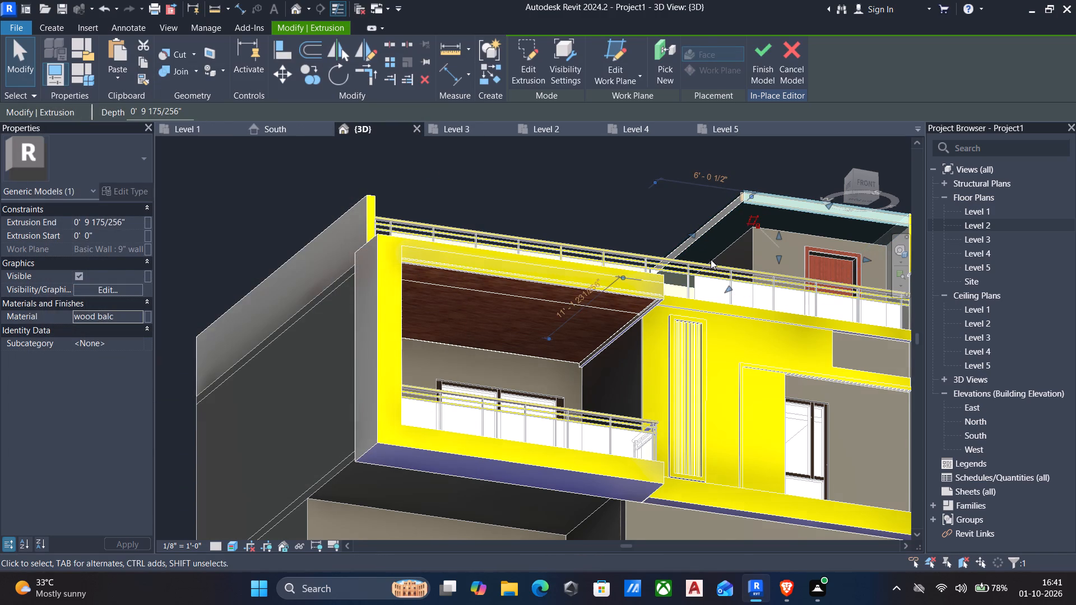
Examine the roof slab's wood finish and the facade from below and straight from the front.
{"action": "scroll", "coordinate": [727, 259], "scroll_direction": "down", "scroll_amount": 1}
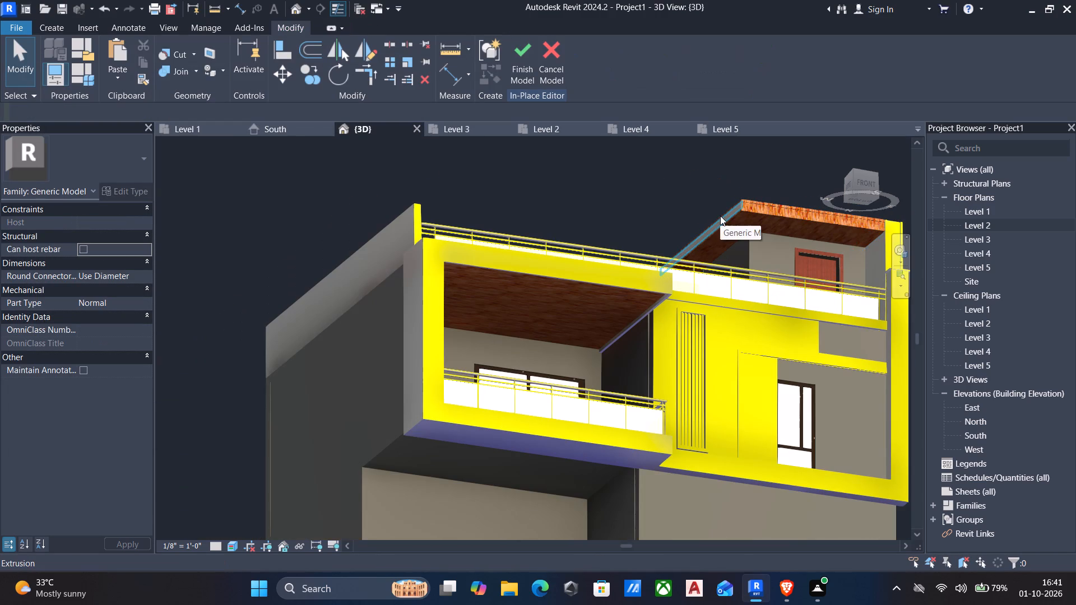
{"action": "scroll", "coordinate": [720, 216], "scroll_direction": "down", "scroll_amount": 2}
{"action": "middle_click_drag", "start_coordinate": [720, 216], "coordinate": [702, 267], "text": "shift"}
{"action": "scroll", "coordinate": [707, 272], "scroll_direction": "down", "scroll_amount": 2}
{"action": "middle_click_drag", "start_coordinate": [742, 231], "coordinate": [730, 238]}
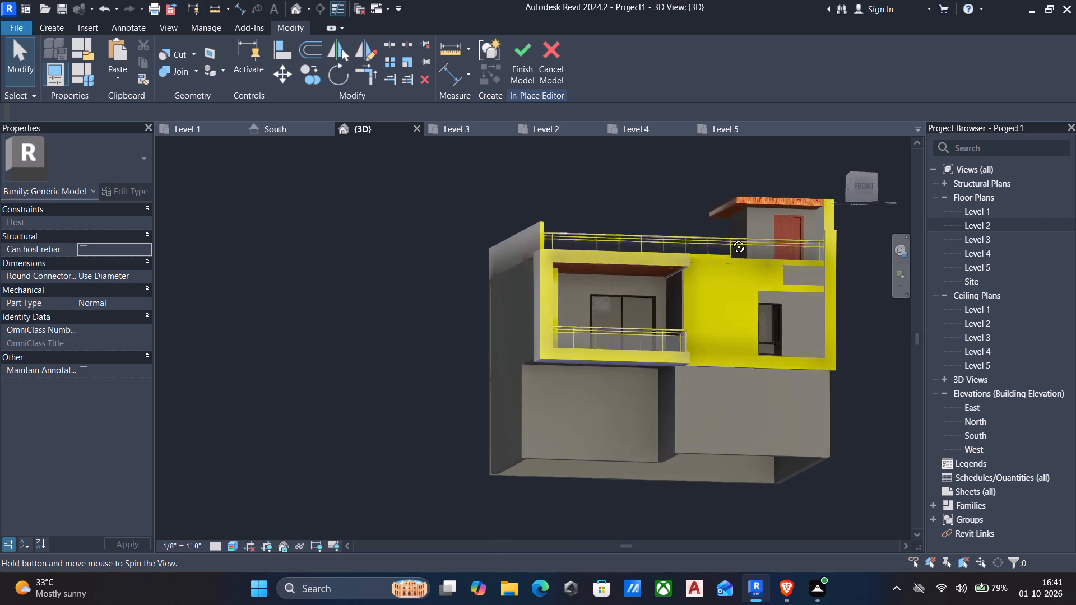
{"action": "middle_click_drag", "start_coordinate": [730, 238], "coordinate": [703, 269]}
{"action": "scroll", "coordinate": [758, 198], "scroll_direction": "up", "scroll_amount": 4}
{"action": "middle_click_drag", "start_coordinate": [759, 192], "coordinate": [682, 250]}
{"action": "scroll", "coordinate": [689, 246], "scroll_direction": "up", "scroll_amount": 2}
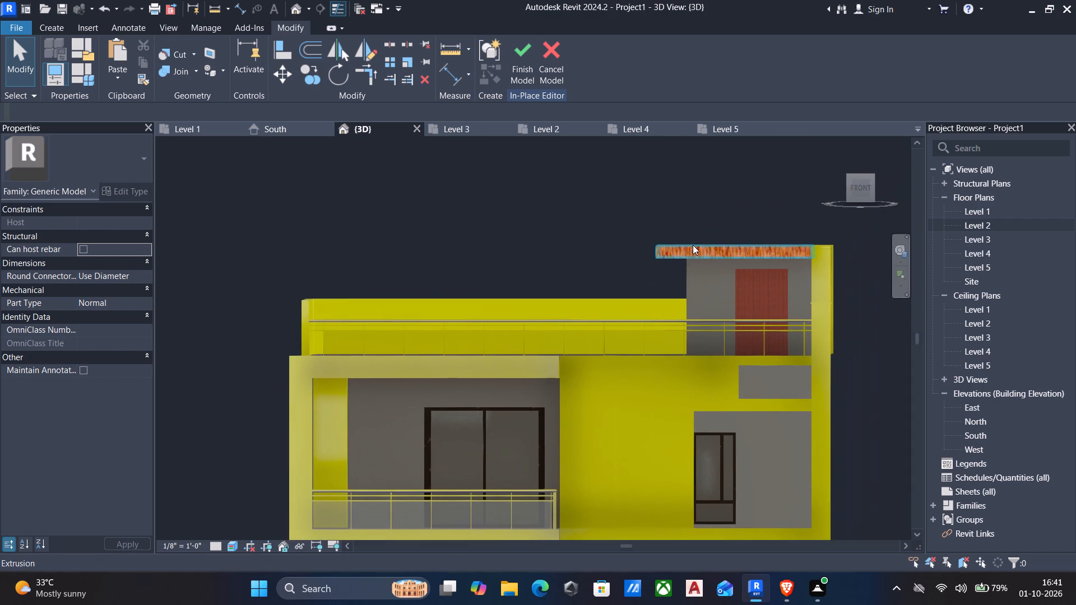
Check the wood finish and properties of the roof slab above the rooftop room, and finish the in-place model.
{"action": "scroll", "coordinate": [693, 245], "scroll_direction": "up", "scroll_amount": 9}
{"action": "middle_click_drag", "start_coordinate": [648, 271], "coordinate": [580, 287]}
{"action": "scroll", "coordinate": [581, 287], "scroll_direction": "down", "scroll_amount": 6}
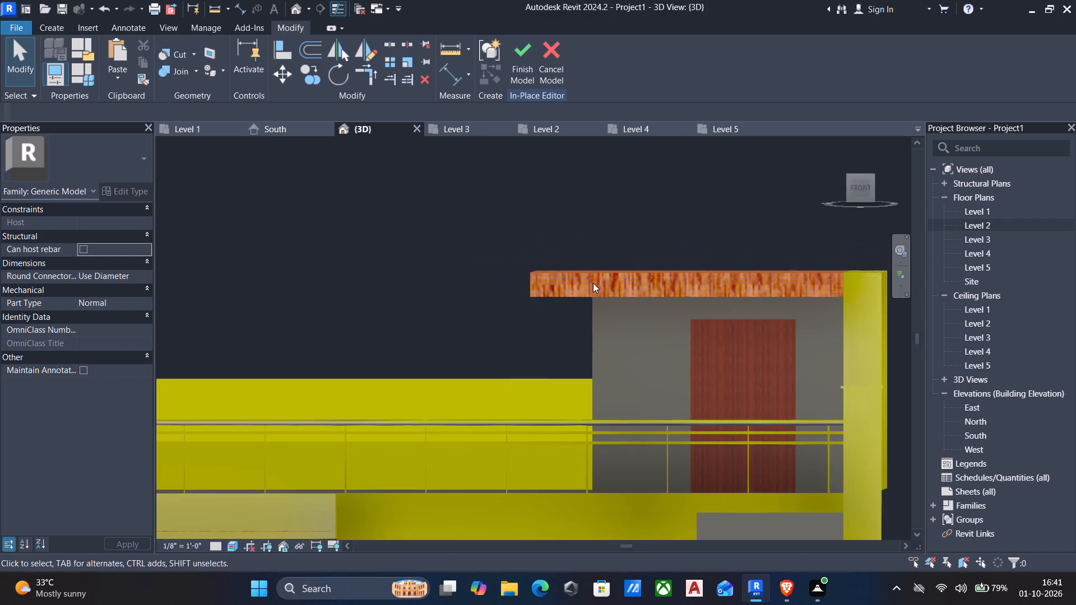
{"action": "scroll", "coordinate": [601, 280], "scroll_direction": "down", "scroll_amount": 4}
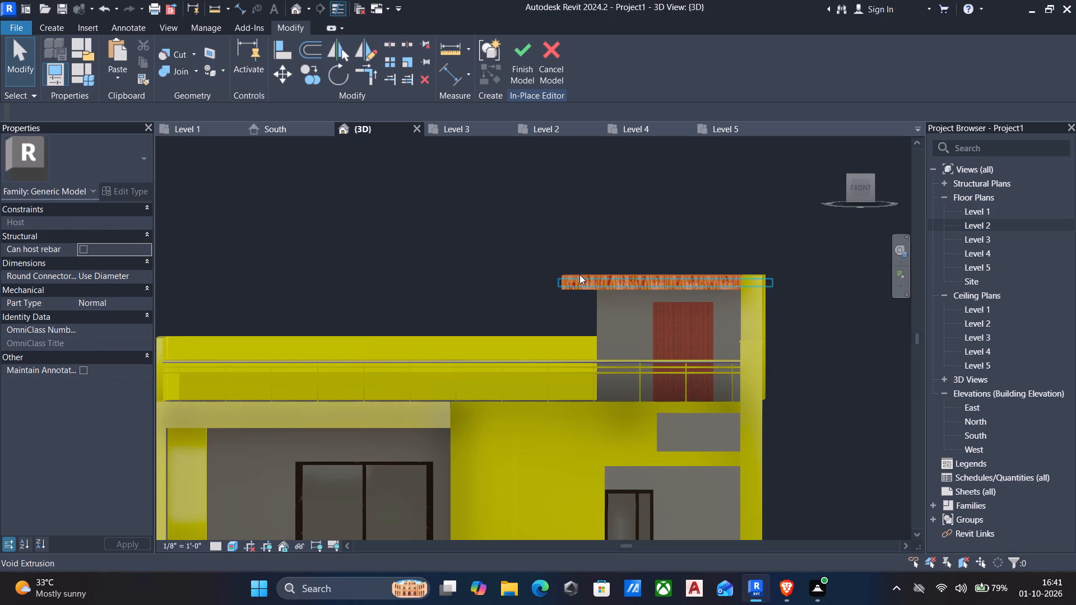
{"action": "left_click", "coordinate": [608, 277]}
{"action": "scroll", "coordinate": [716, 282], "scroll_direction": "up", "scroll_amount": 4}
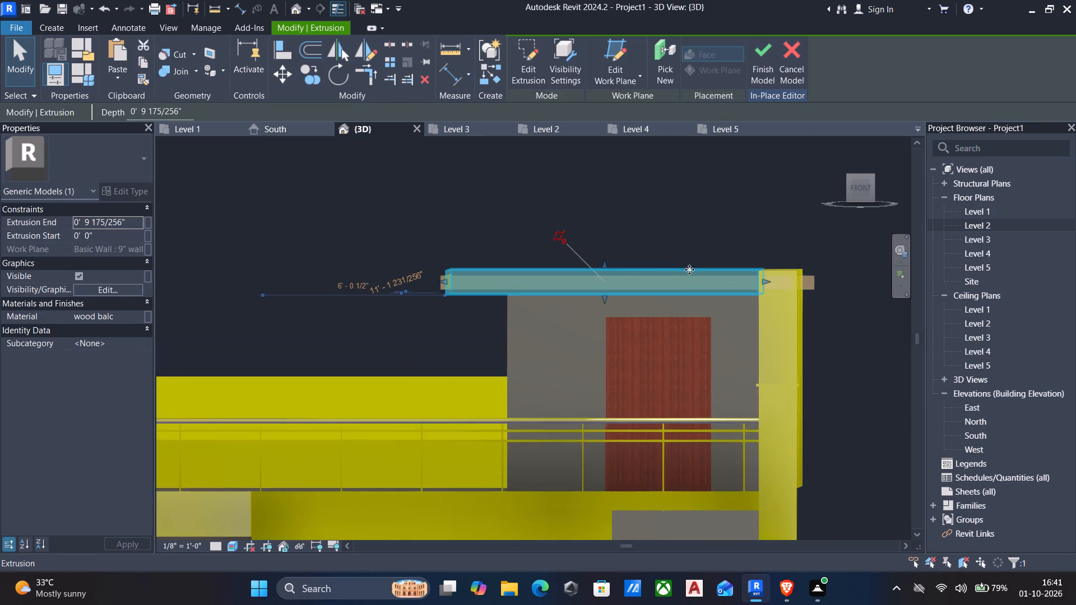
{"action": "scroll", "coordinate": [670, 272], "scroll_direction": "up", "scroll_amount": 4}
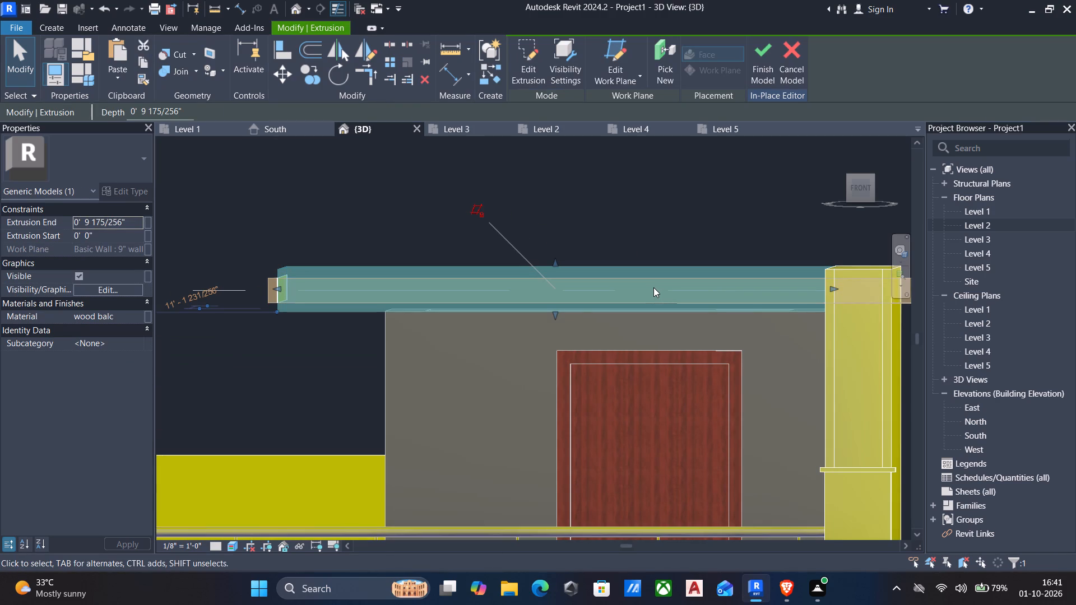
{"action": "scroll", "coordinate": [406, 294], "scroll_direction": "down", "scroll_amount": 5}
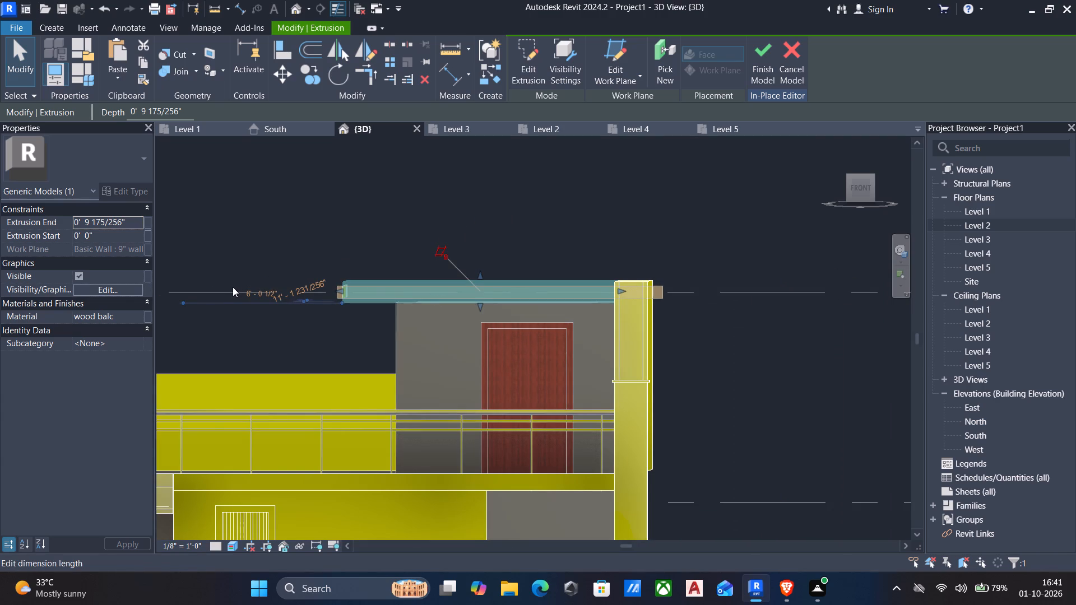
{"action": "left_click", "coordinate": [764, 51]}
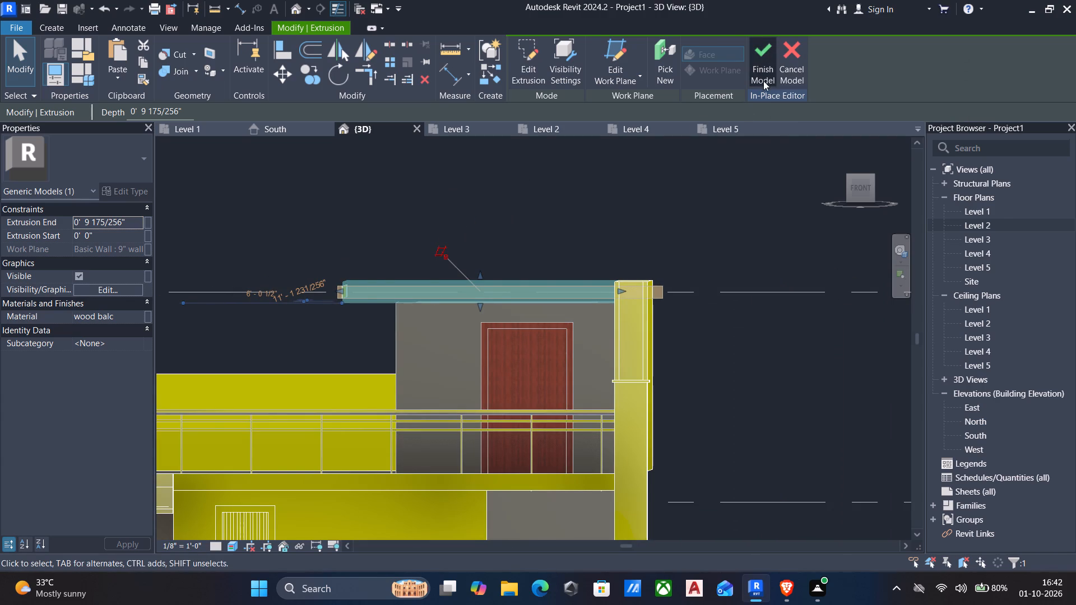
Reopen the facade model in place, inspect the void cut along the roof slab's edge and finish the model.
{"action": "scroll", "coordinate": [495, 318], "scroll_direction": "down", "scroll_amount": 3}
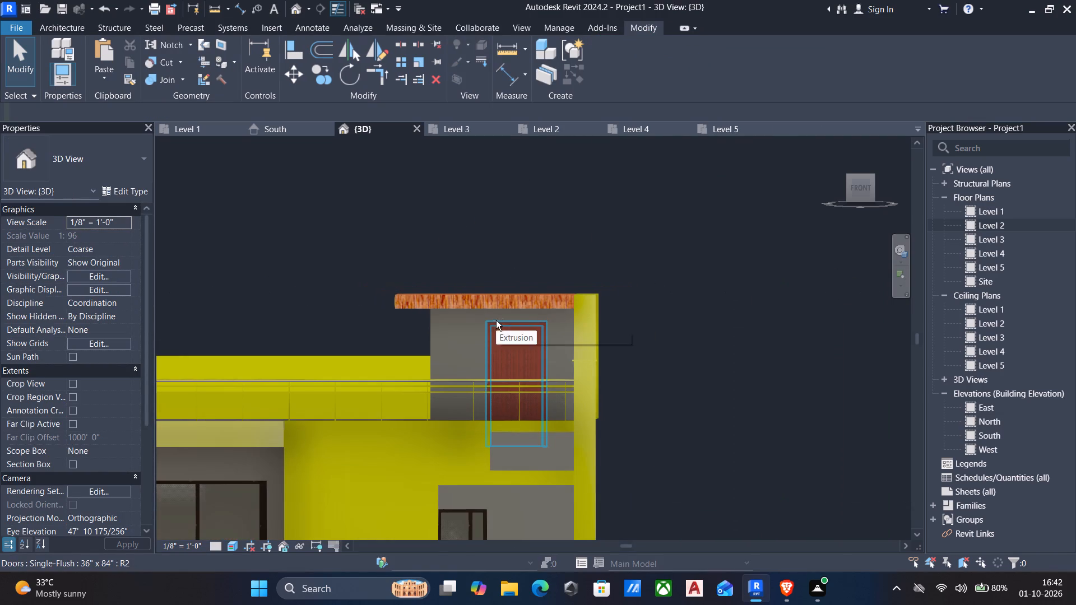
{"action": "middle_click_drag", "start_coordinate": [496, 320], "coordinate": [587, 261], "text": "shift"}
{"action": "scroll", "coordinate": [283, 351], "scroll_direction": "up", "scroll_amount": 5}
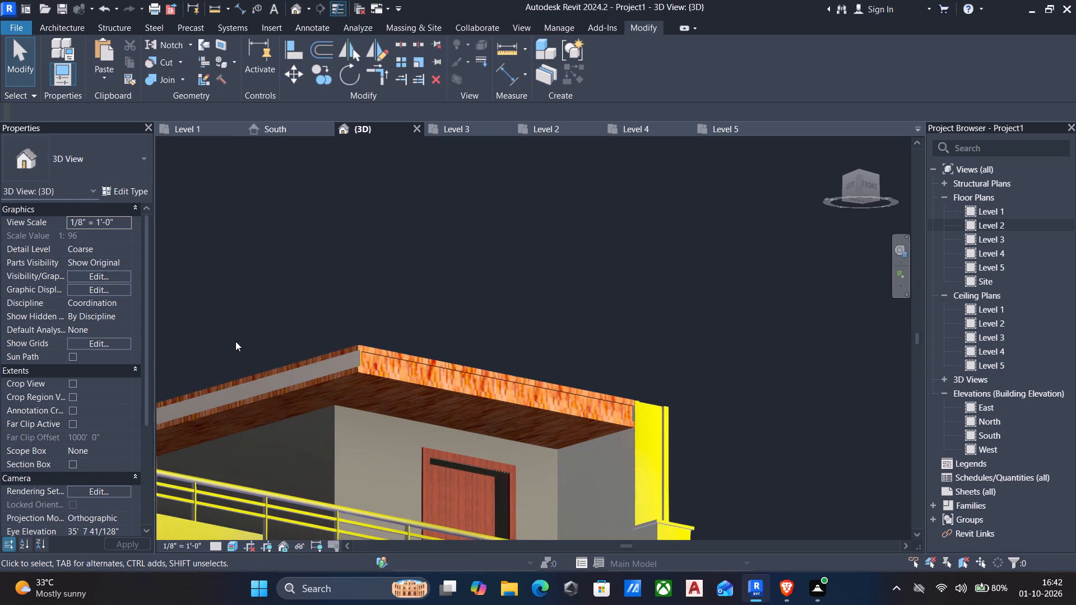
{"action": "middle_click_drag", "start_coordinate": [268, 357], "coordinate": [301, 407], "text": "shift"}
{"action": "scroll", "coordinate": [268, 357], "scroll_direction": "up", "scroll_amount": 4}
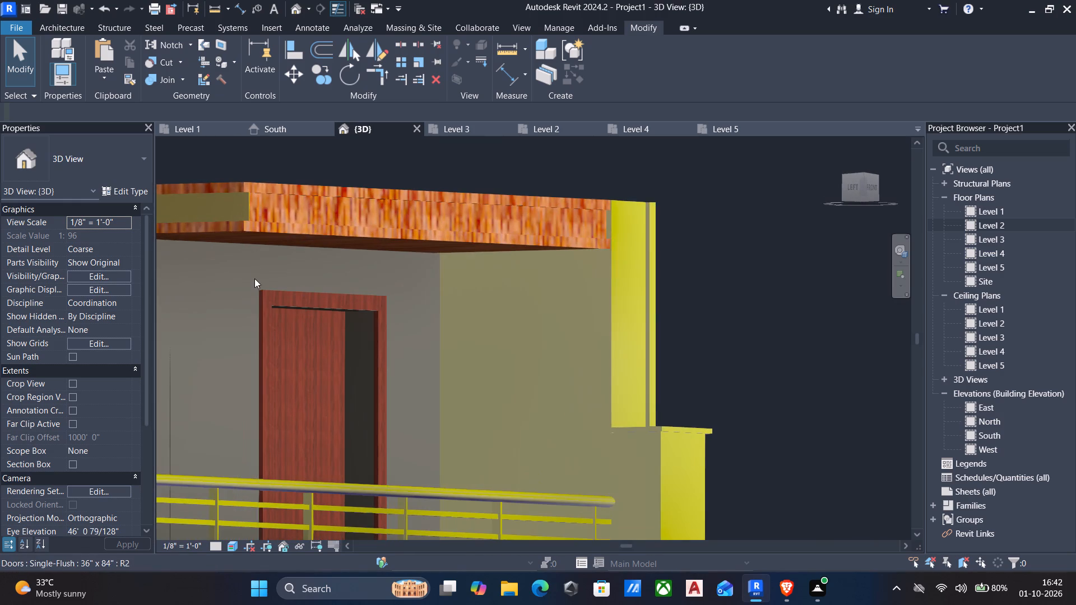
{"action": "left_click", "coordinate": [246, 210]}
{"action": "scroll", "coordinate": [246, 211], "scroll_direction": "down", "scroll_amount": 1}
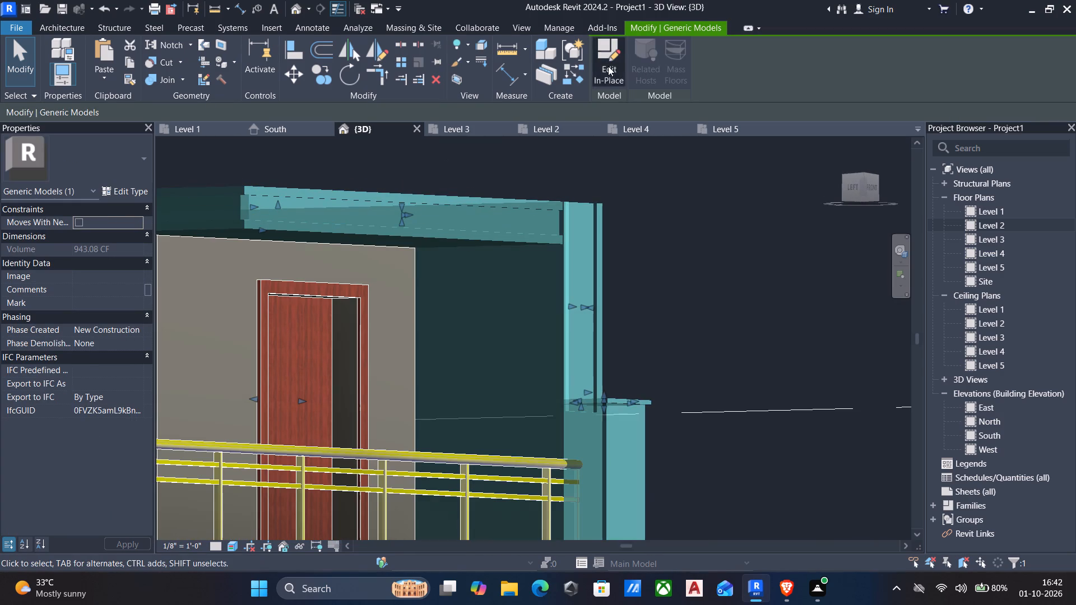
{"action": "left_click", "coordinate": [609, 66]}
{"action": "scroll", "coordinate": [267, 206], "scroll_direction": "up", "scroll_amount": 4}
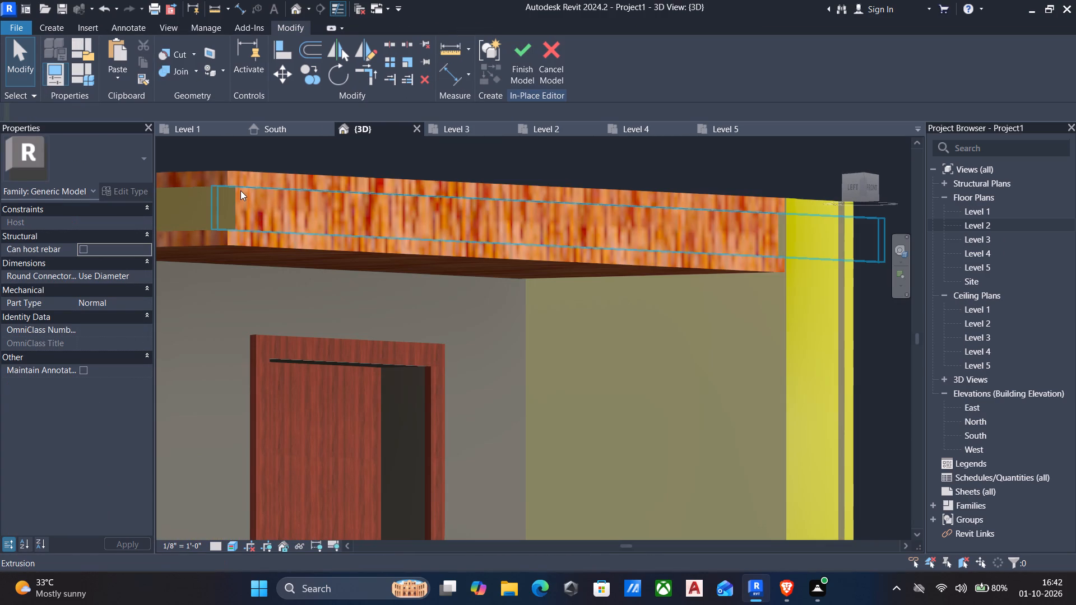
{"action": "left_click", "coordinate": [240, 190]}
{"action": "scroll", "coordinate": [240, 199], "scroll_direction": "down", "scroll_amount": 6}
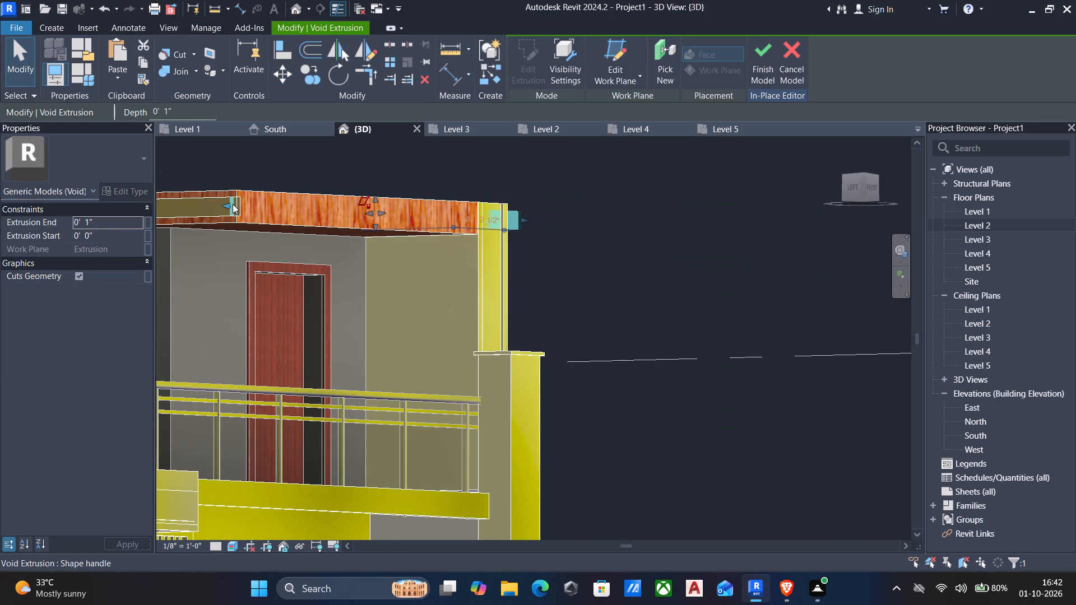
{"action": "key", "text": "Escape"}
{"action": "scroll", "coordinate": [296, 233], "scroll_direction": "down", "scroll_amount": 3}
{"action": "middle_click_drag", "start_coordinate": [305, 246], "coordinate": [321, 288], "text": "shift"}
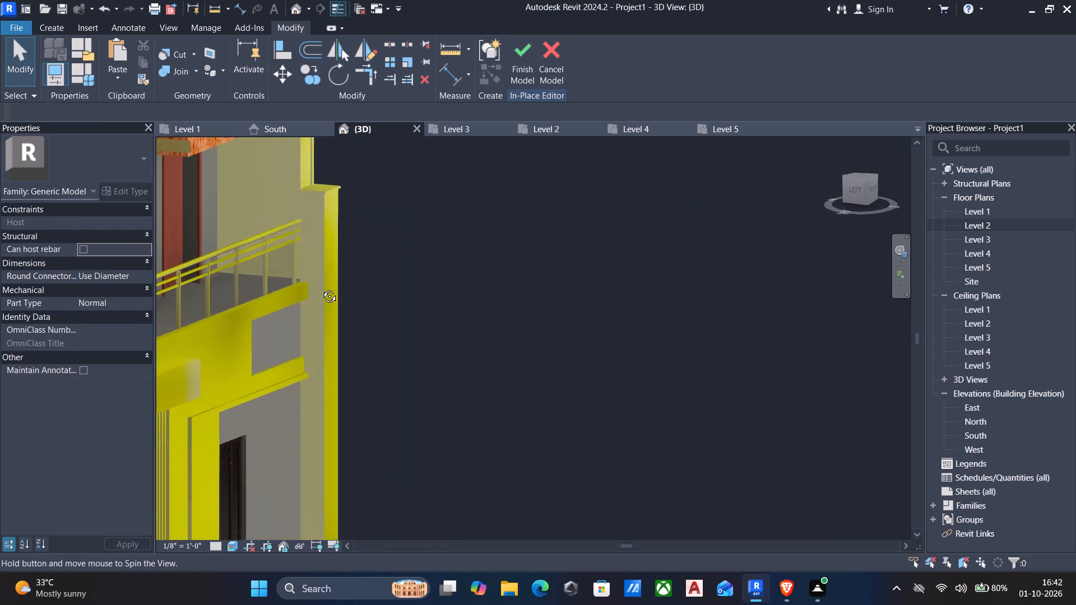
{"action": "middle_click_drag", "start_coordinate": [321, 288], "coordinate": [264, 264], "text": "shift"}
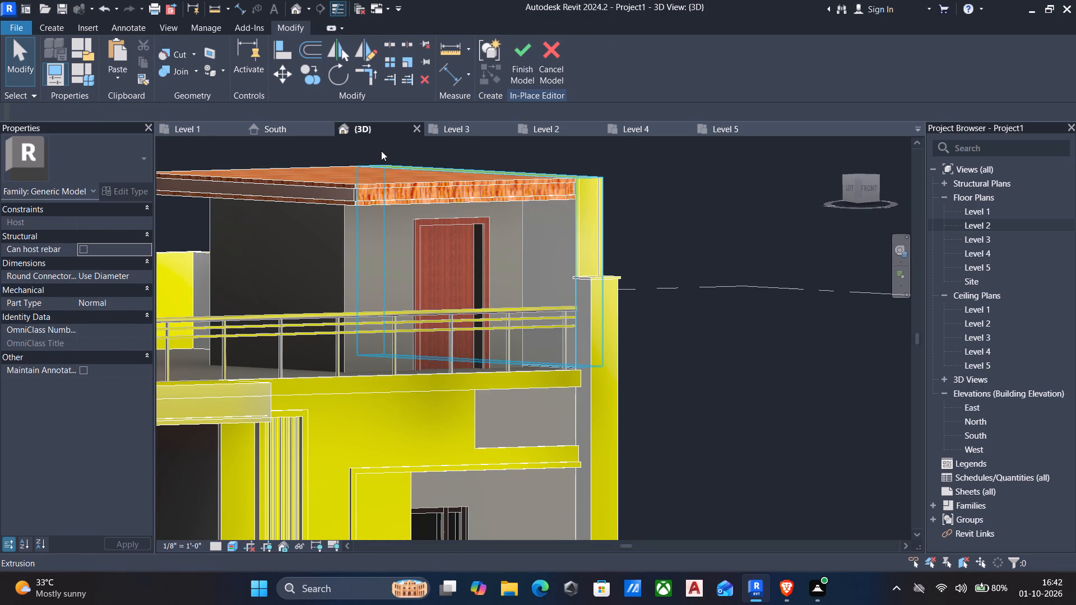
{"action": "left_click", "coordinate": [517, 53]}
Edit the facade model in place and create a new material named "walll" from the roof slab's material setting.
{"action": "scroll", "coordinate": [434, 282], "scroll_direction": "down", "scroll_amount": 5}
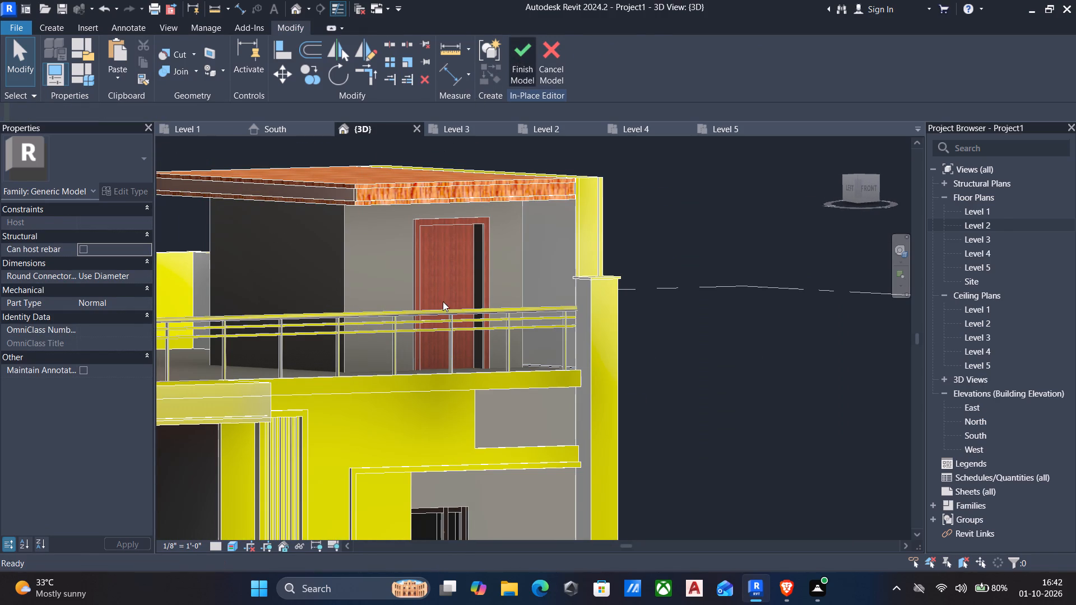
{"action": "scroll", "coordinate": [443, 301], "scroll_direction": "down", "scroll_amount": 3}
{"action": "middle_click_drag", "start_coordinate": [443, 301], "coordinate": [359, 330], "text": "shift"}
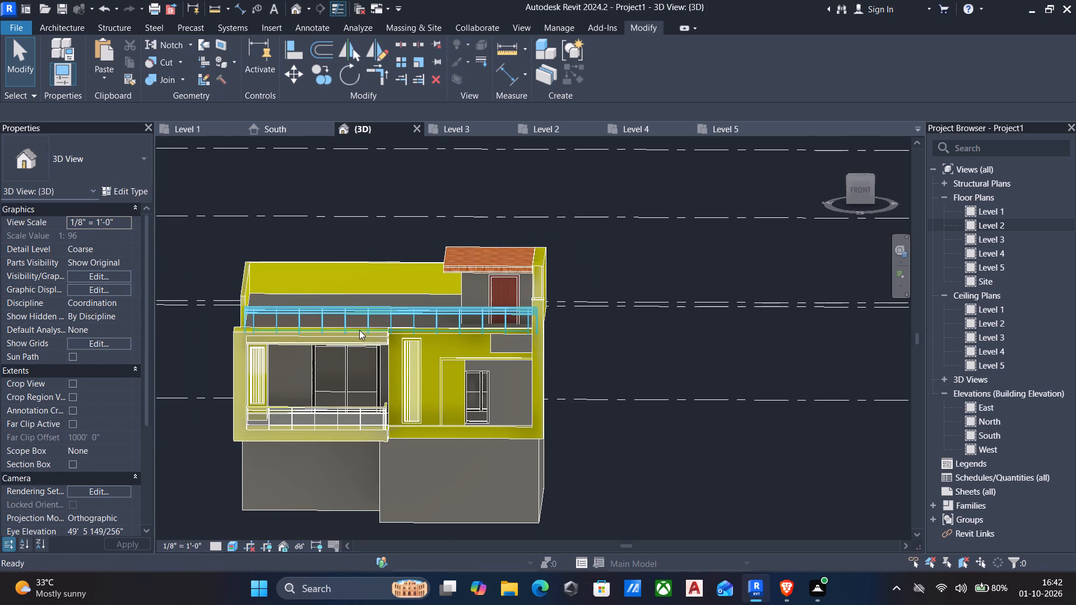
{"action": "left_click", "coordinate": [460, 267]}
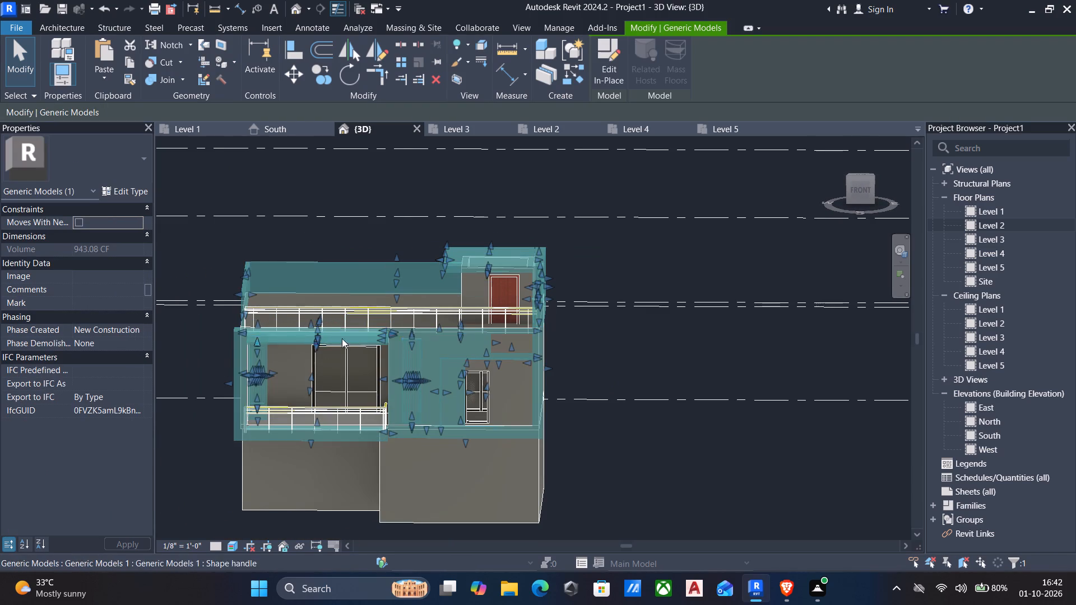
{"action": "left_click", "coordinate": [598, 69]}
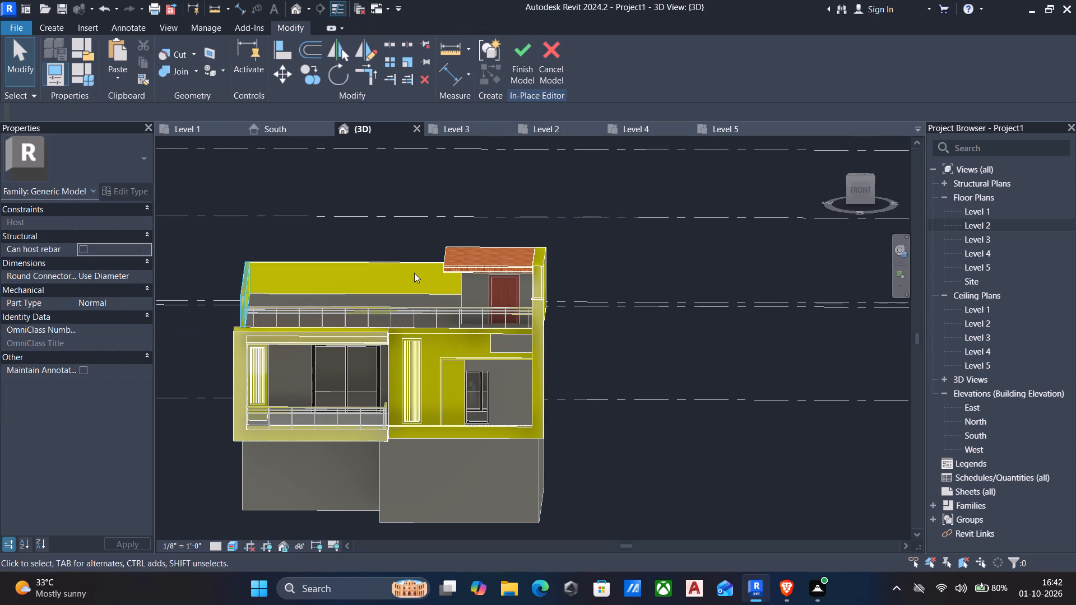
{"action": "left_click", "coordinate": [500, 267]}
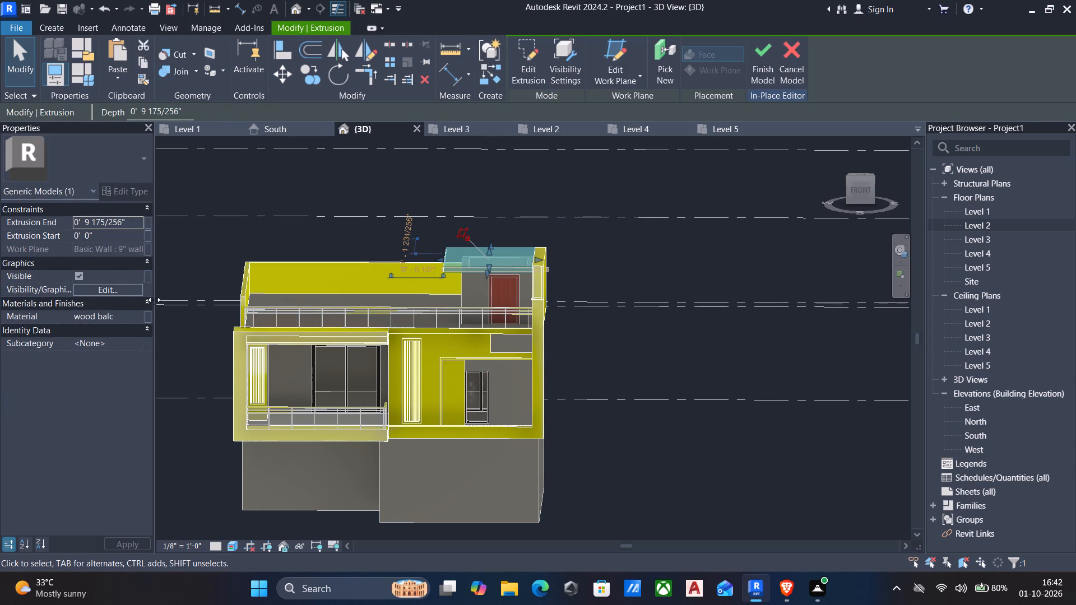
{"action": "left_click", "coordinate": [133, 313]}
{"action": "left_click", "coordinate": [134, 315]}
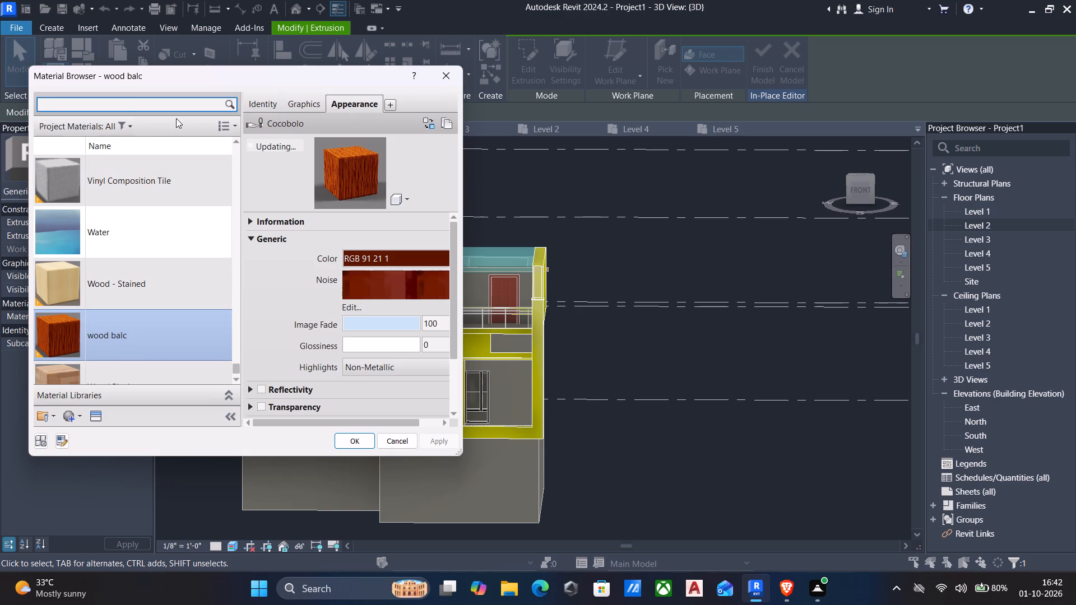
{"action": "left_click", "coordinate": [68, 420]}
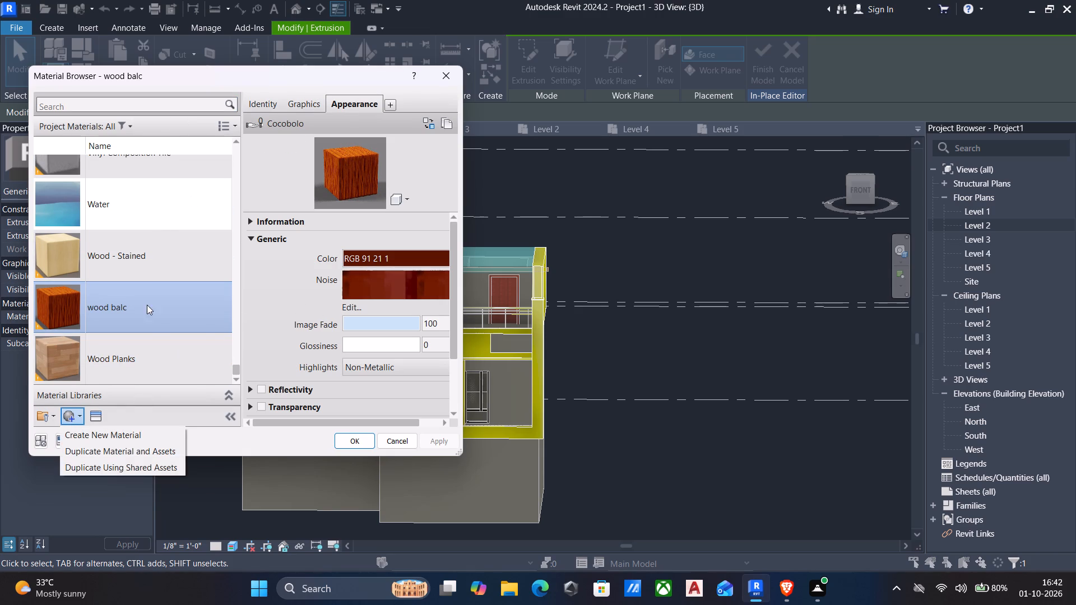
{"action": "left_click", "coordinate": [92, 435]}
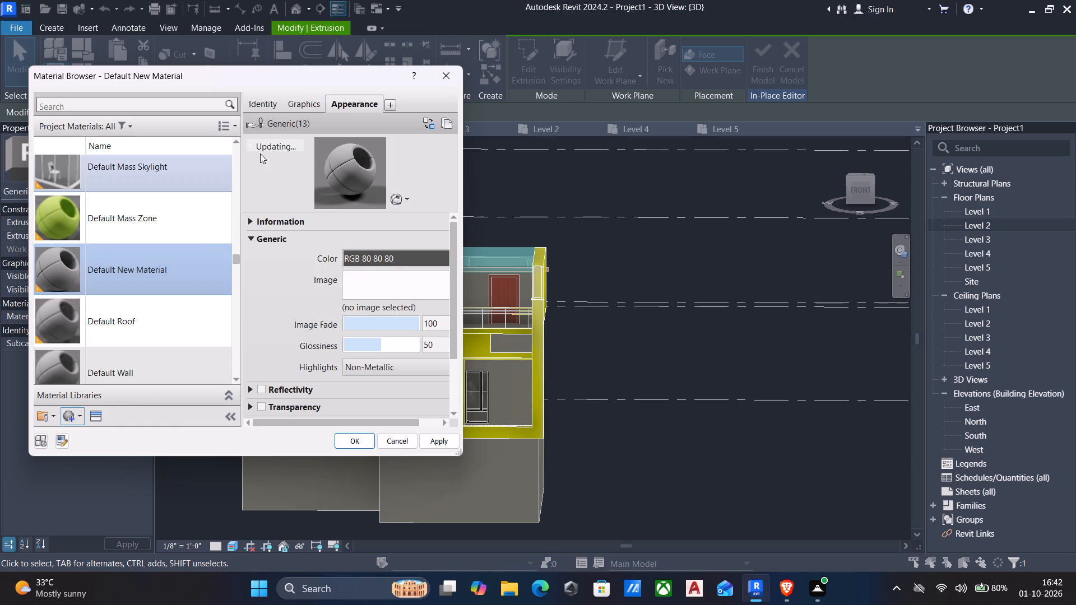
{"action": "left_click", "coordinate": [242, 105]}
{"action": "left_click", "coordinate": [248, 102]}
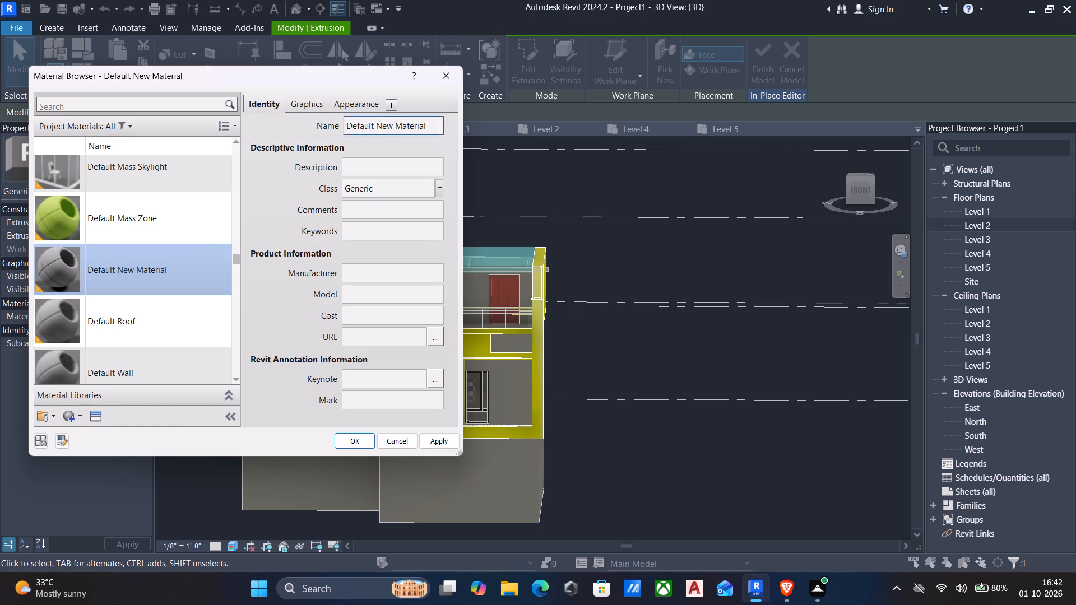
{"action": "left_click", "coordinate": [436, 125]}
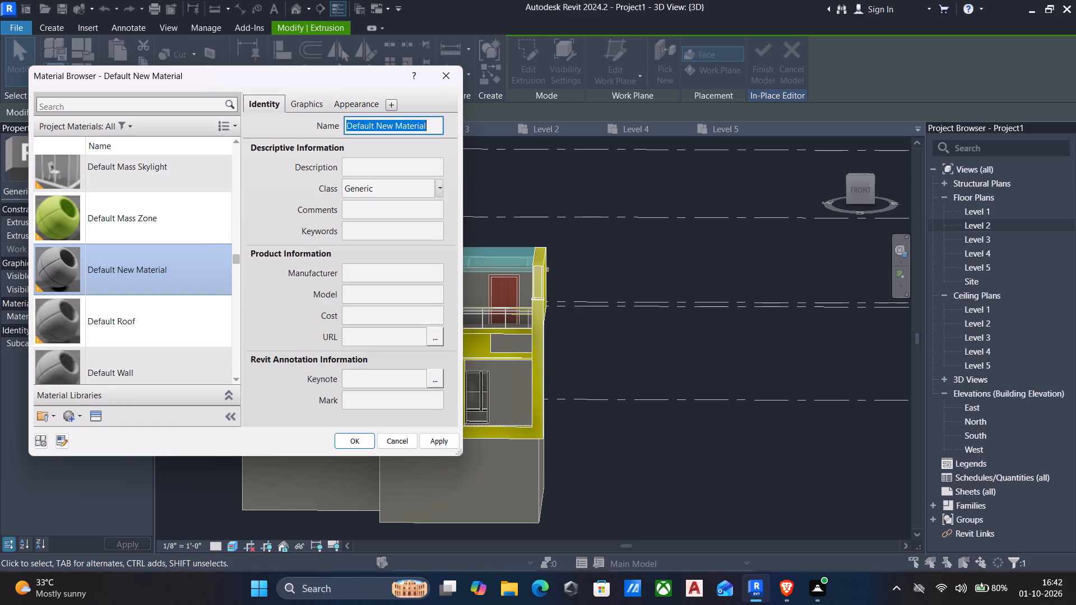
{"action": "type", "text": "walll"}
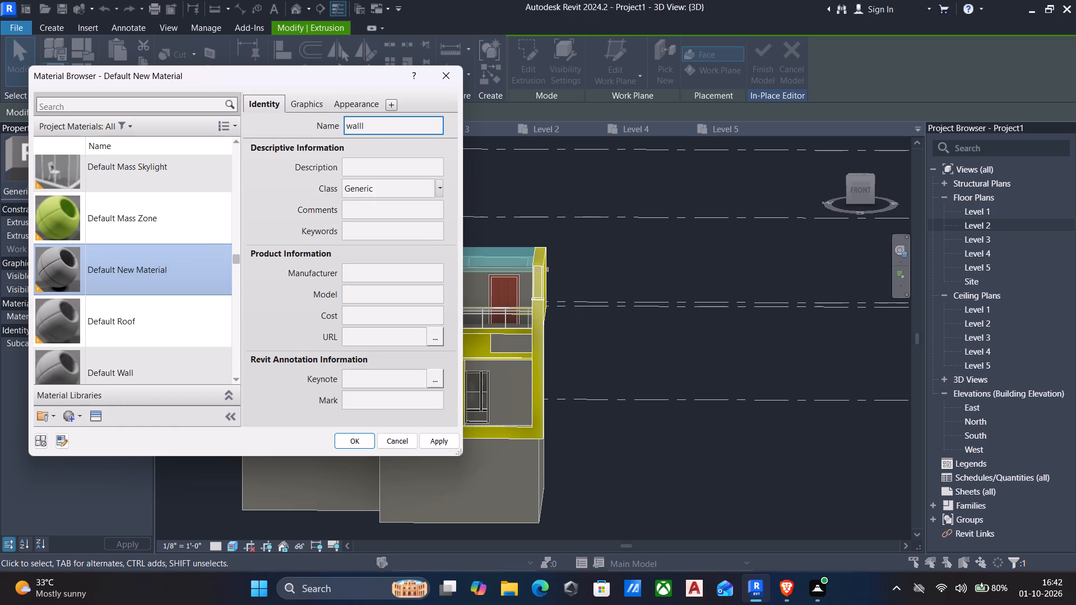
{"action": "key", "text": "space"}
{"action": "left_click", "coordinate": [428, 444]}
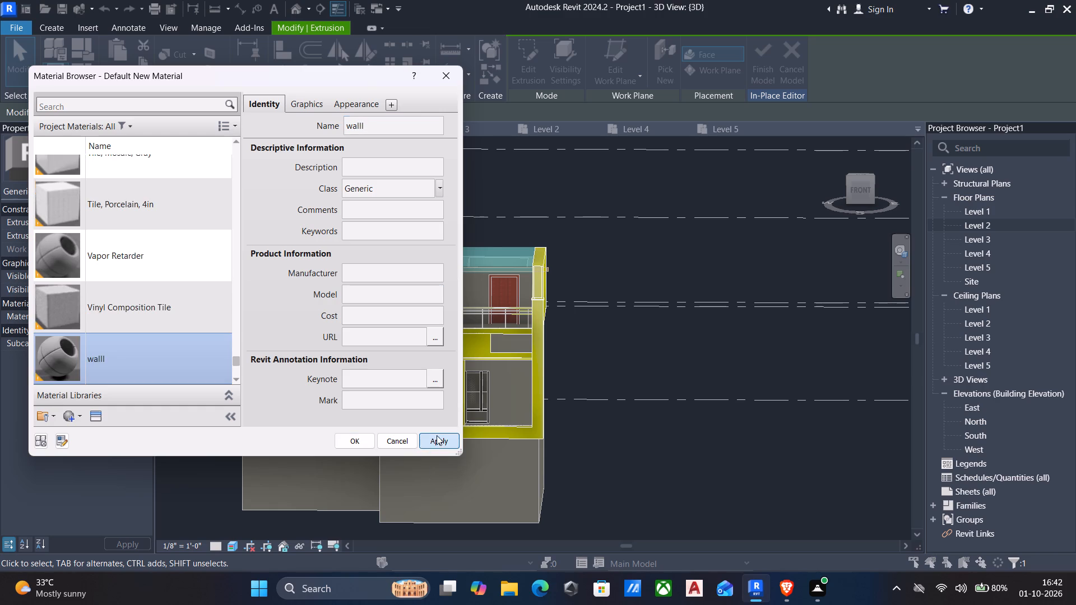
Use the image wall colourr.jpeg for the "walll" material's appearance and assign the material to the roof slab.
{"action": "left_click", "coordinate": [347, 101]}
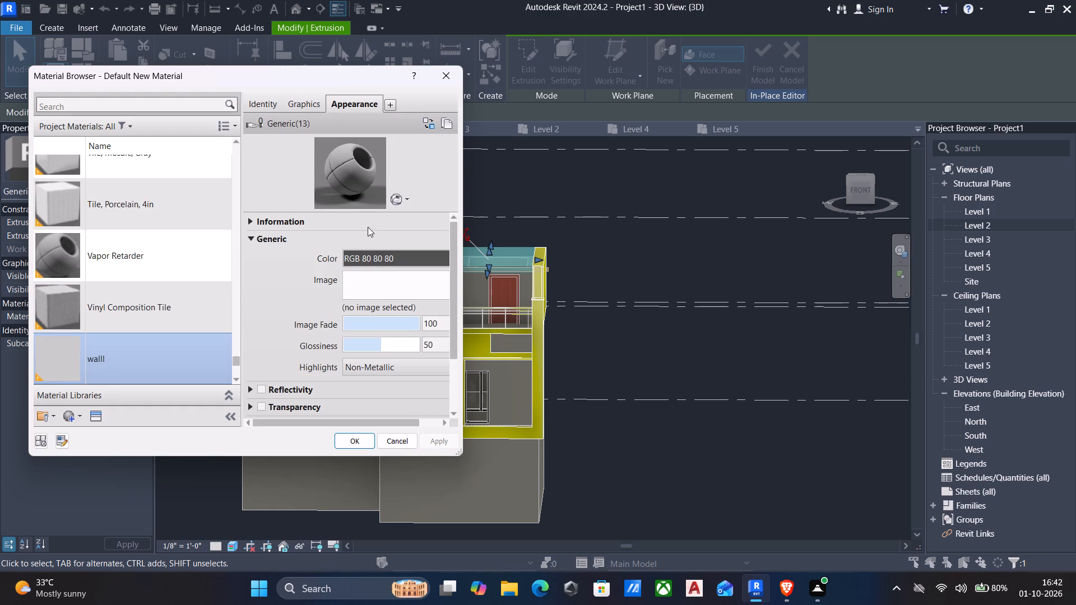
{"action": "left_click", "coordinate": [377, 285]}
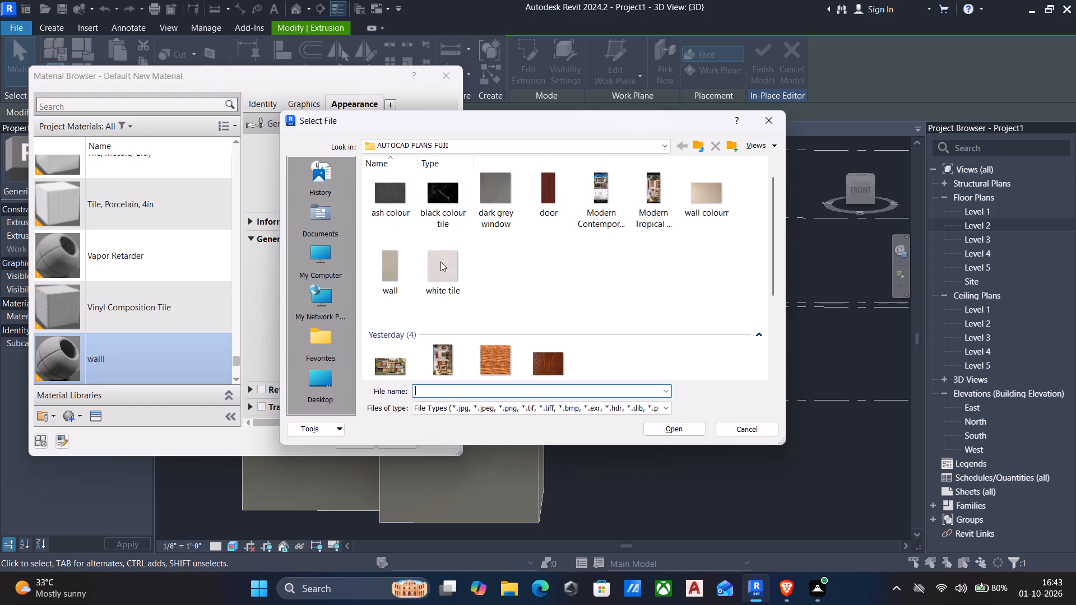
{"action": "left_click", "coordinate": [696, 194]}
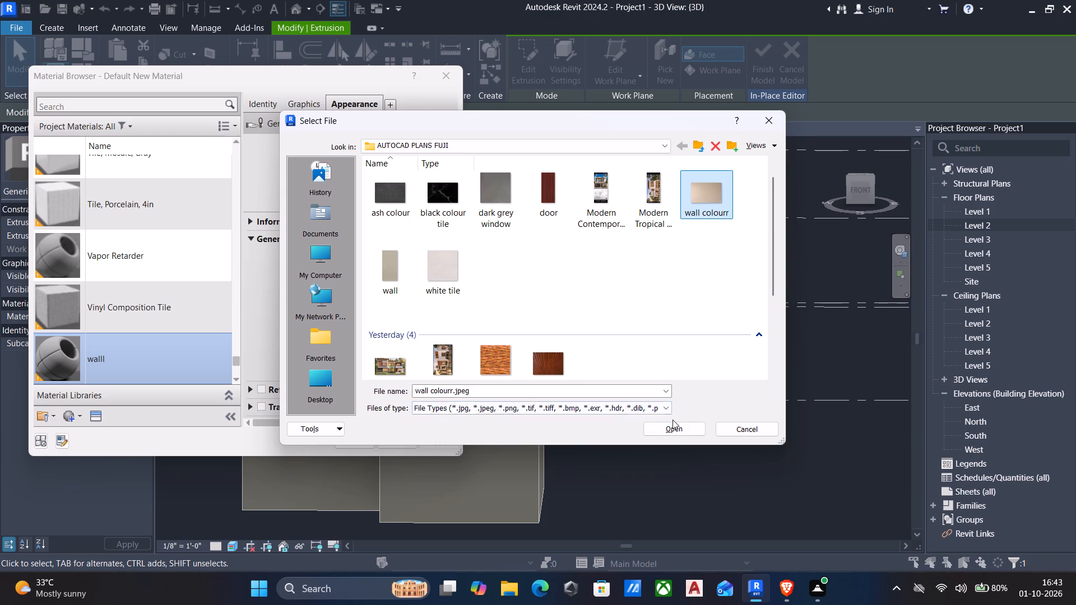
{"action": "left_click", "coordinate": [672, 420]}
{"action": "left_click", "coordinate": [672, 430]}
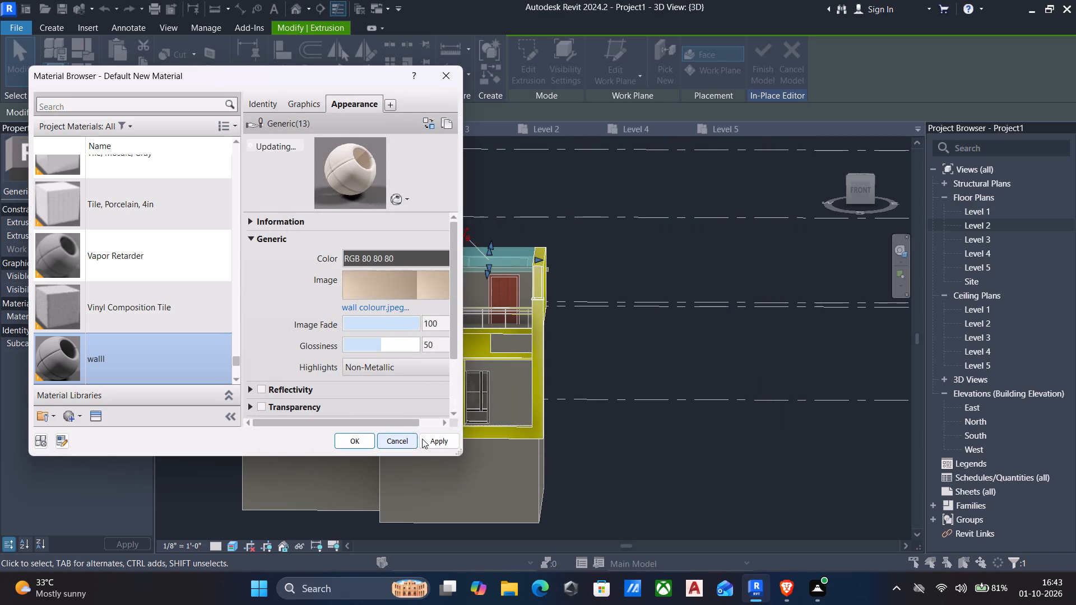
{"action": "left_click", "coordinate": [424, 438]}
{"action": "left_click", "coordinate": [350, 435]}
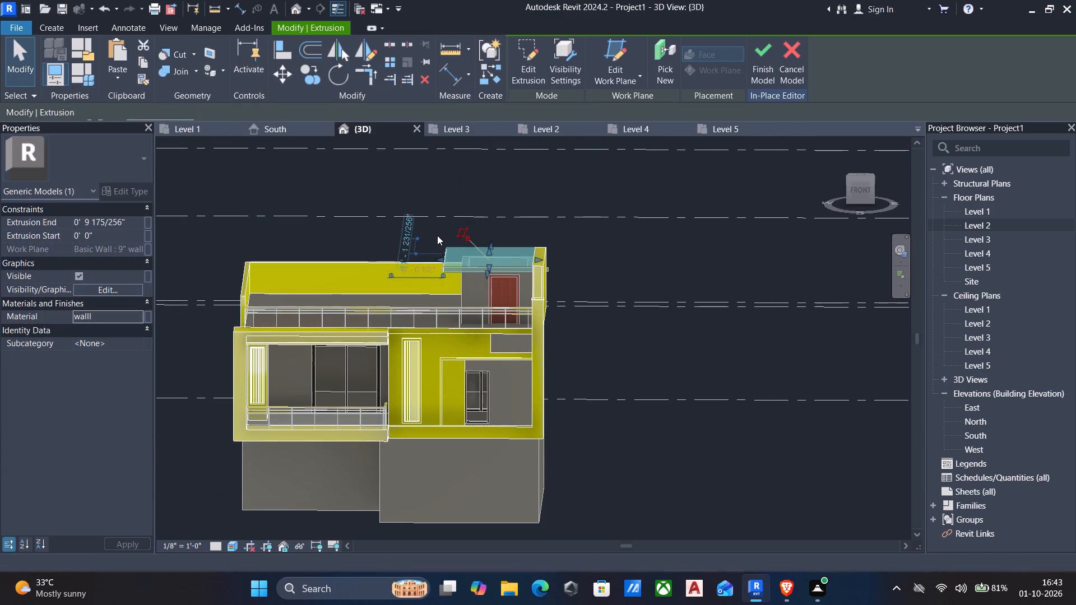
{"action": "key", "text": "Escape"}
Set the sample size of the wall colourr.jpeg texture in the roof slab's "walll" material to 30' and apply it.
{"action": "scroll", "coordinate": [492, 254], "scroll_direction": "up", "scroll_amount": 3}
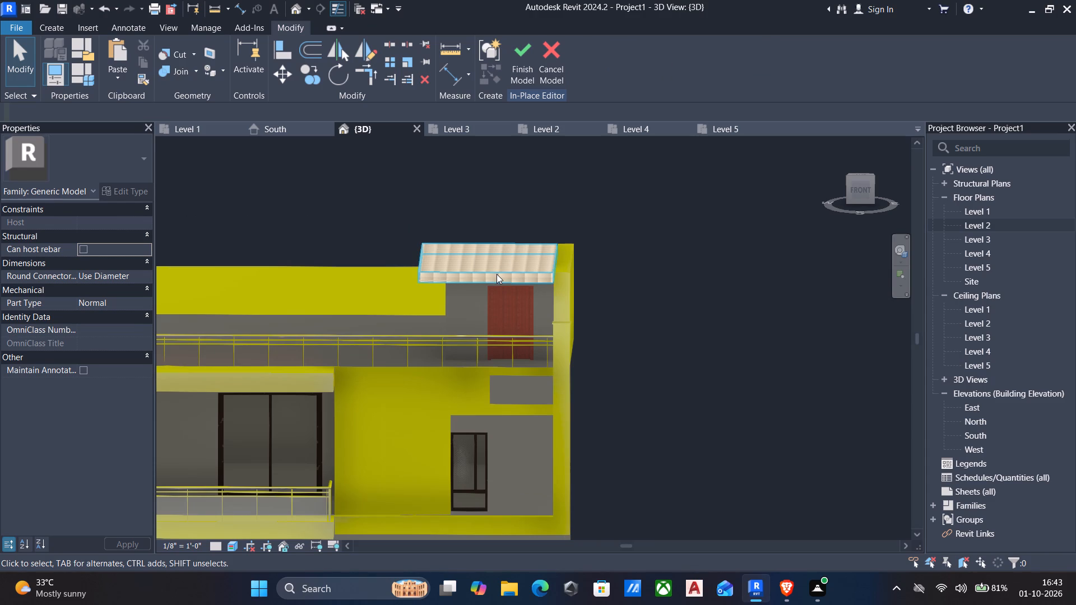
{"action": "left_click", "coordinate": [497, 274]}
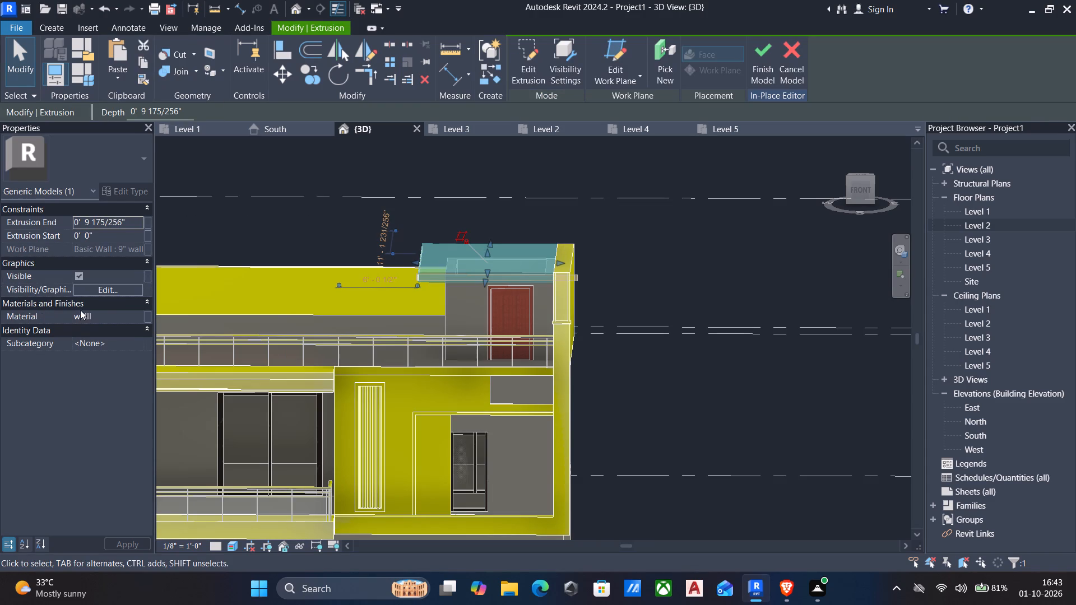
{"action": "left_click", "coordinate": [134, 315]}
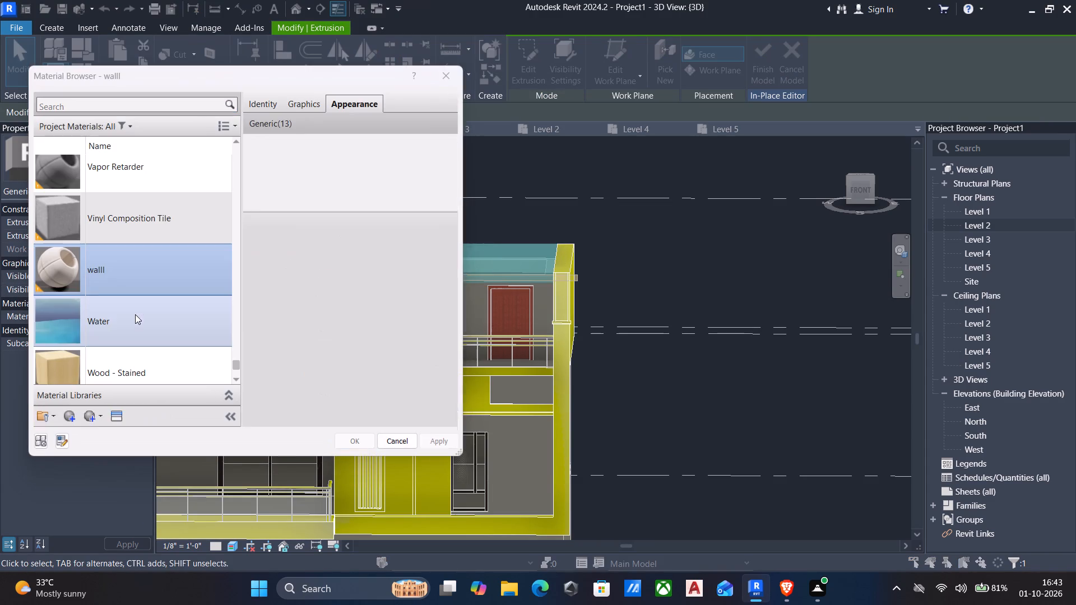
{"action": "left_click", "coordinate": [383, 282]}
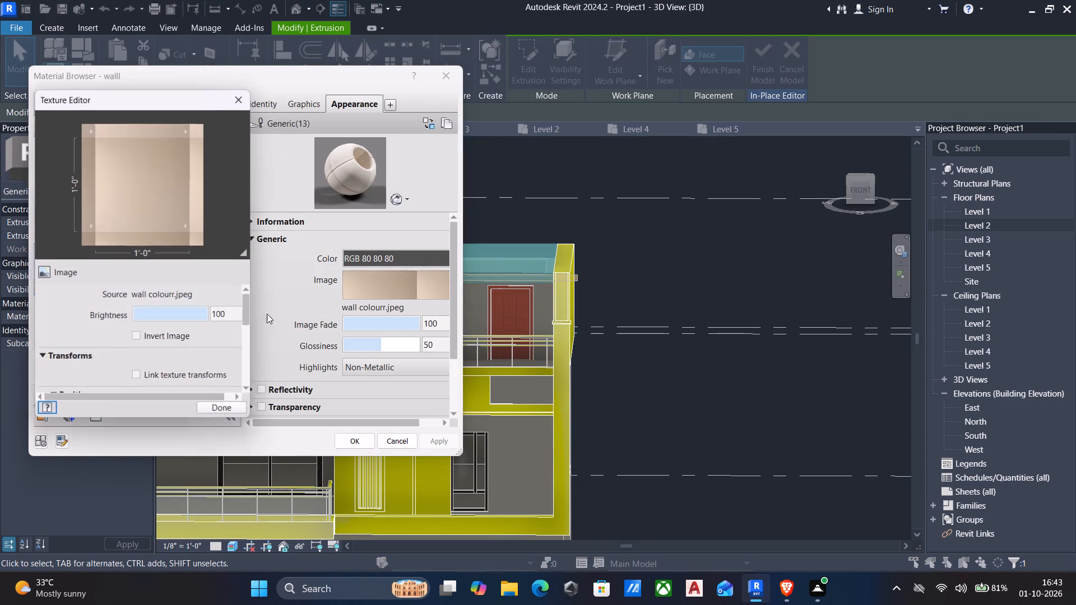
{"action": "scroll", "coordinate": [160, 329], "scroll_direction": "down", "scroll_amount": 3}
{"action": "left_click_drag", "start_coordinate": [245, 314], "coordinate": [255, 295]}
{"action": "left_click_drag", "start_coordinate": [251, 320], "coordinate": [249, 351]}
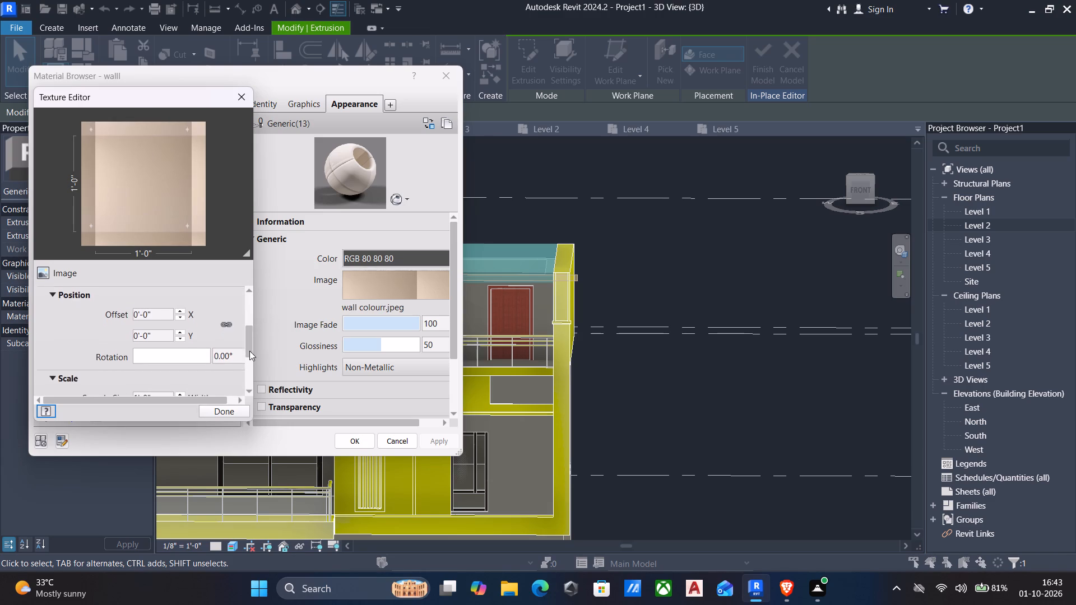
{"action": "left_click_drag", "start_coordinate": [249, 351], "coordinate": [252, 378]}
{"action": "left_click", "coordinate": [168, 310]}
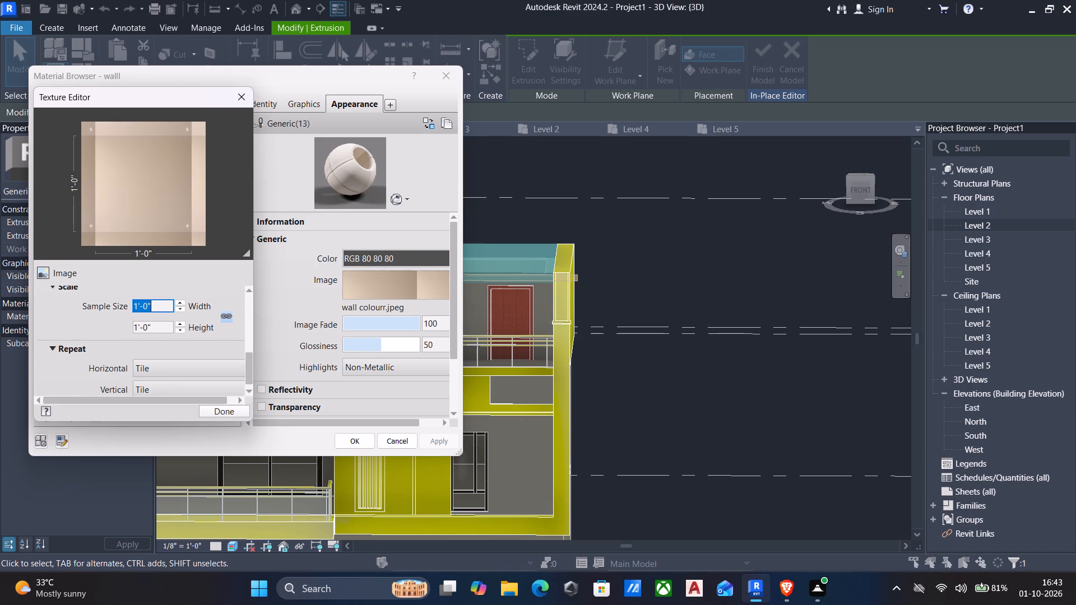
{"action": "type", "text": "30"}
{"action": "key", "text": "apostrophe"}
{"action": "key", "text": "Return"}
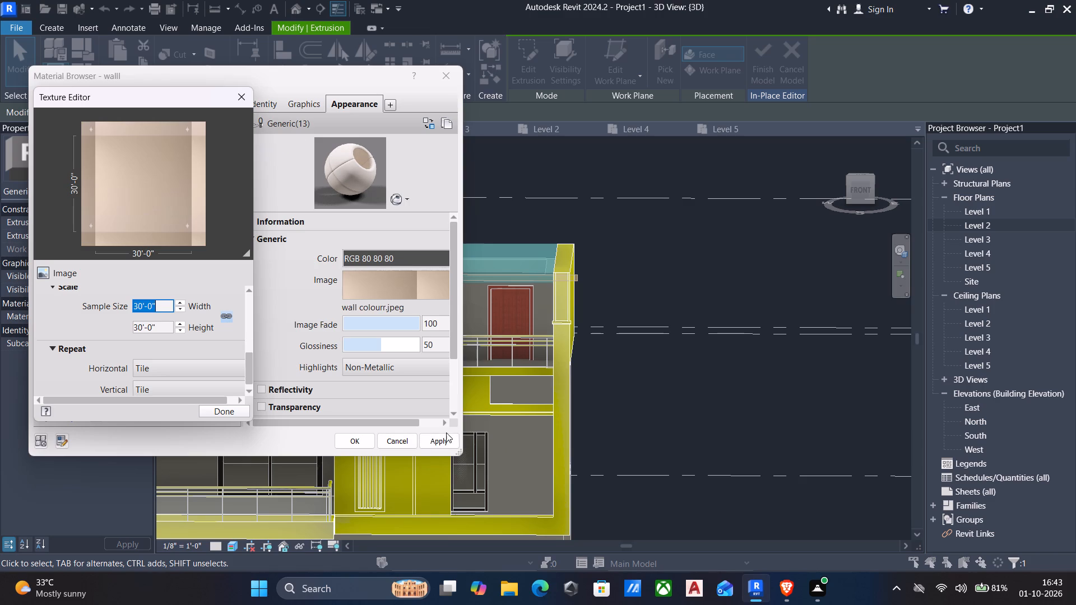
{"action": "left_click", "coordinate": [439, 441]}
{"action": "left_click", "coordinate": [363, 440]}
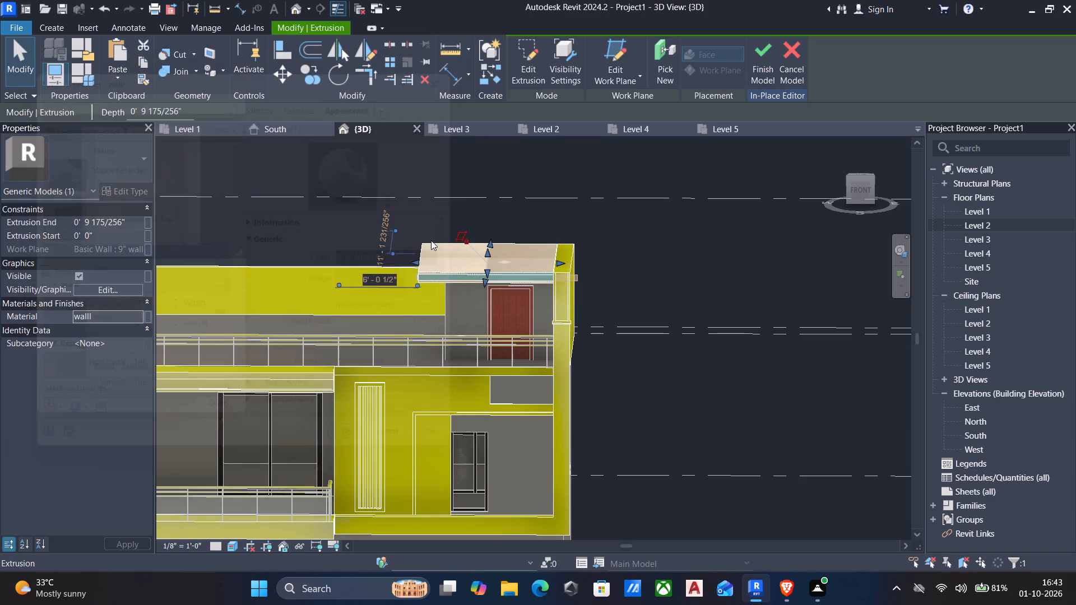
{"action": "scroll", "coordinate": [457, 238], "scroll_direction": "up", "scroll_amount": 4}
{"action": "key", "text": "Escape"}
Inspect the rescaled wall-colour texture on the roof slab from several angles, finishing the in-place model along the way.
{"action": "scroll", "coordinate": [453, 283], "scroll_direction": "up", "scroll_amount": 3}
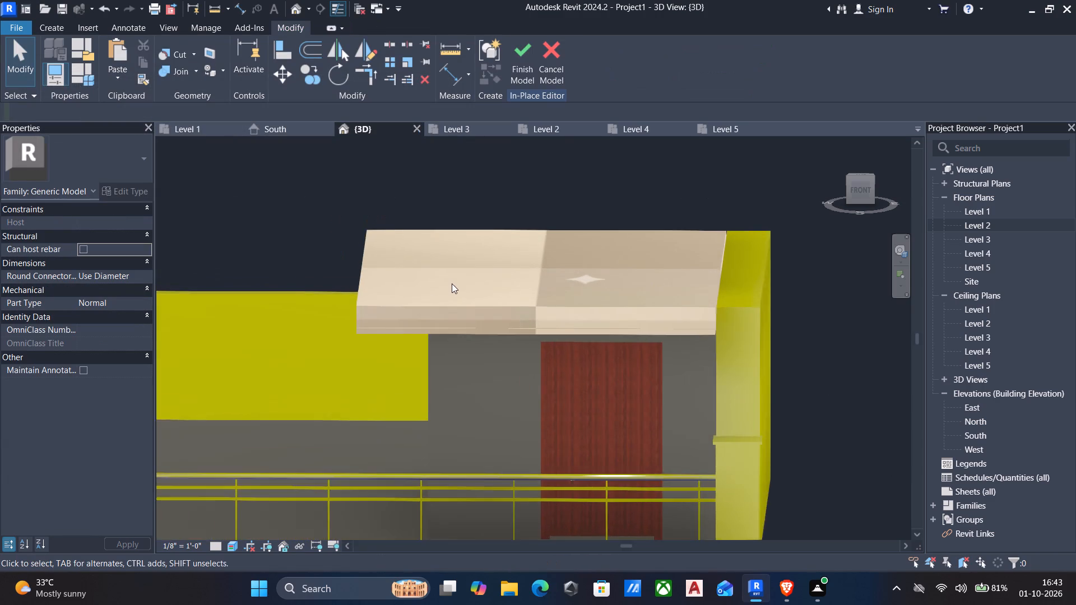
{"action": "scroll", "coordinate": [446, 292], "scroll_direction": "down", "scroll_amount": 4}
{"action": "middle_click_drag", "start_coordinate": [465, 302], "coordinate": [518, 247], "text": "shift"}
{"action": "scroll", "coordinate": [440, 322], "scroll_direction": "up", "scroll_amount": 2}
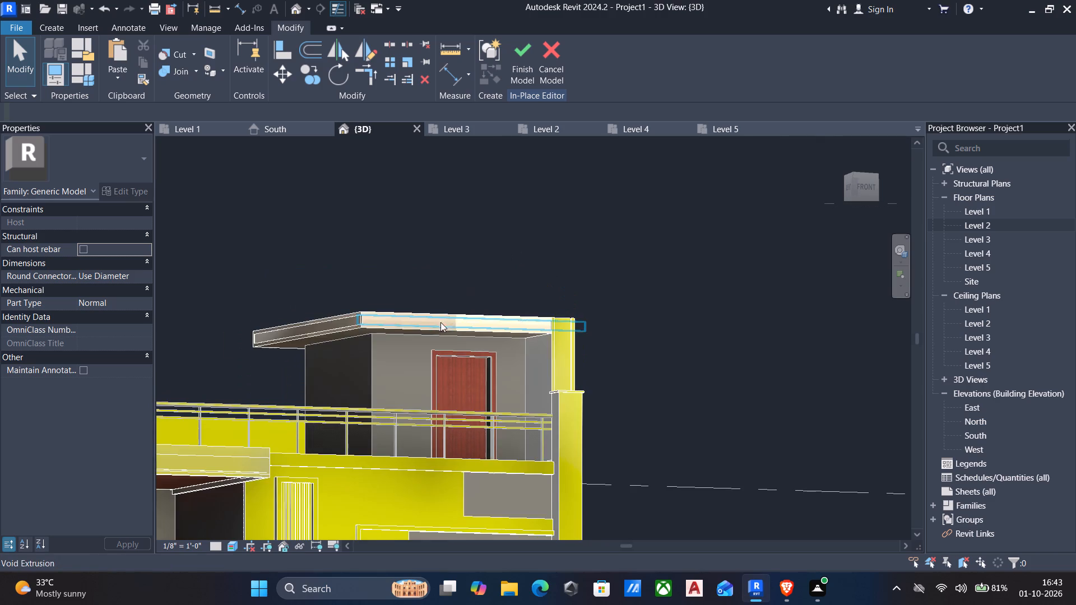
{"action": "scroll", "coordinate": [440, 322], "scroll_direction": "up", "scroll_amount": 2}
{"action": "scroll", "coordinate": [434, 324], "scroll_direction": "down", "scroll_amount": 3}
{"action": "middle_click_drag", "start_coordinate": [435, 324], "coordinate": [470, 279]}
{"action": "scroll", "coordinate": [490, 280], "scroll_direction": "down", "scroll_amount": 4}
{"action": "middle_click_drag", "start_coordinate": [498, 295], "coordinate": [462, 344], "text": "shift"}
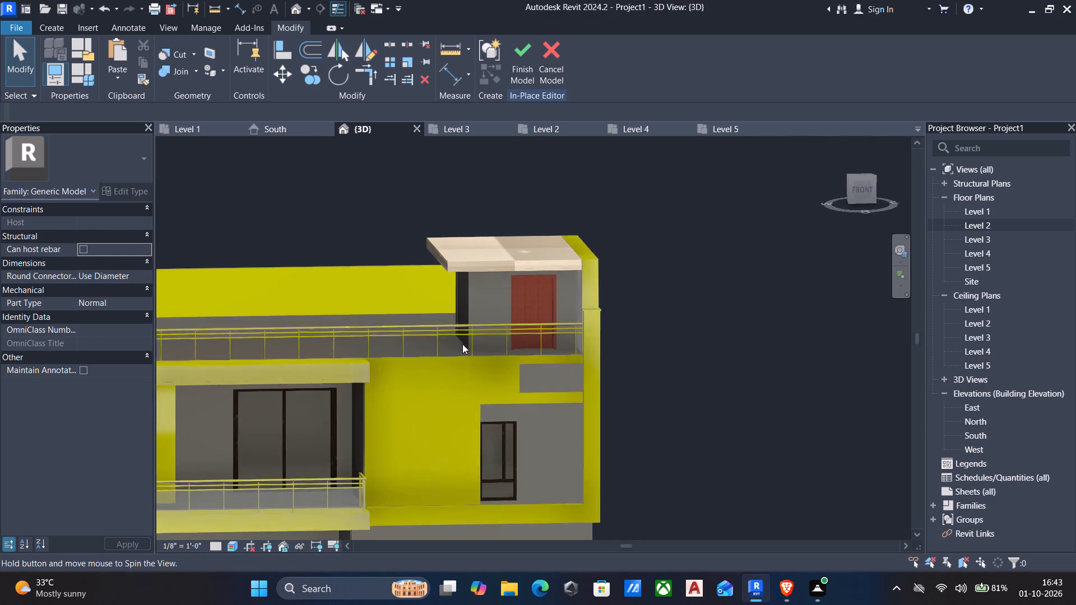
{"action": "left_click", "coordinate": [530, 46]}
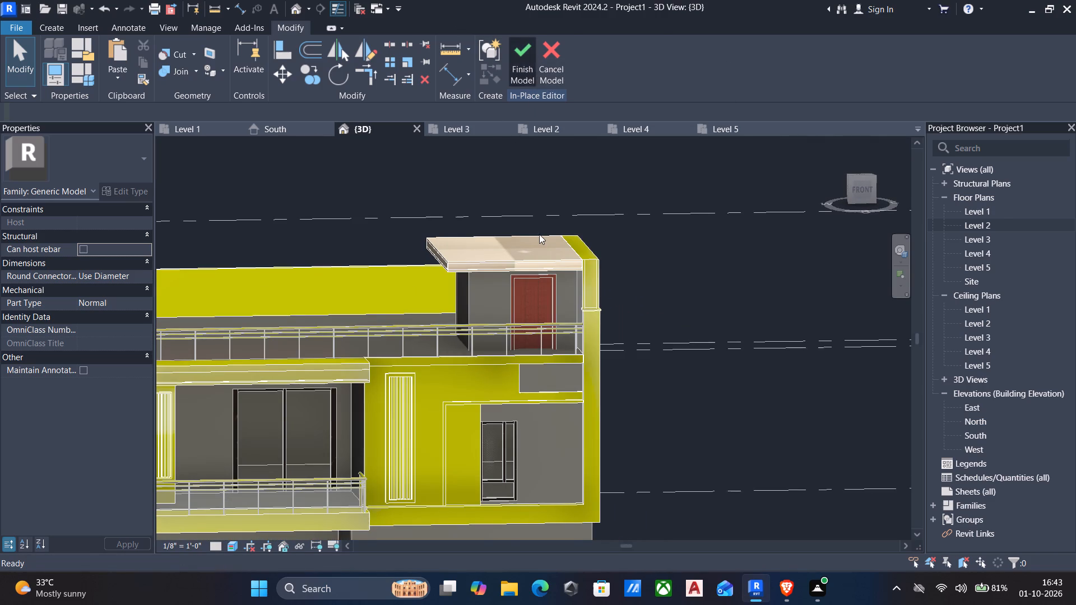
{"action": "scroll", "coordinate": [539, 237], "scroll_direction": "up", "scroll_amount": 3}
{"action": "scroll", "coordinate": [537, 250], "scroll_direction": "down", "scroll_amount": 3}
{"action": "middle_click_drag", "start_coordinate": [537, 251], "coordinate": [532, 222]}
{"action": "middle_click_drag", "start_coordinate": [502, 250], "coordinate": [503, 224], "text": "shift"}
{"action": "scroll", "coordinate": [476, 238], "scroll_direction": "up", "scroll_amount": 4}
{"action": "scroll", "coordinate": [342, 254], "scroll_direction": "down", "scroll_amount": 5}
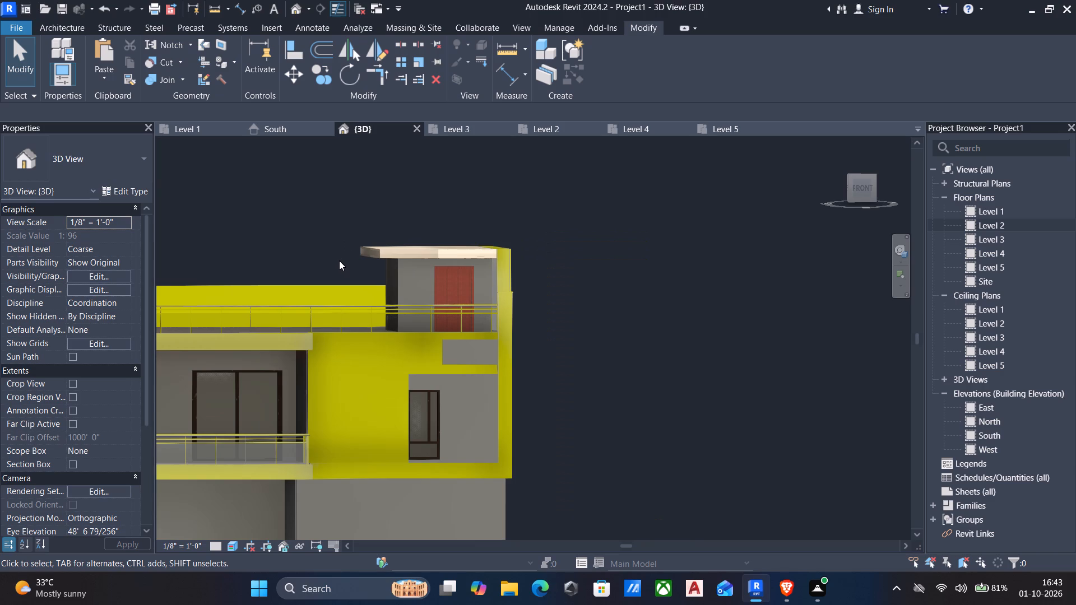
{"action": "scroll", "coordinate": [368, 261], "scroll_direction": "down", "scroll_amount": 2}
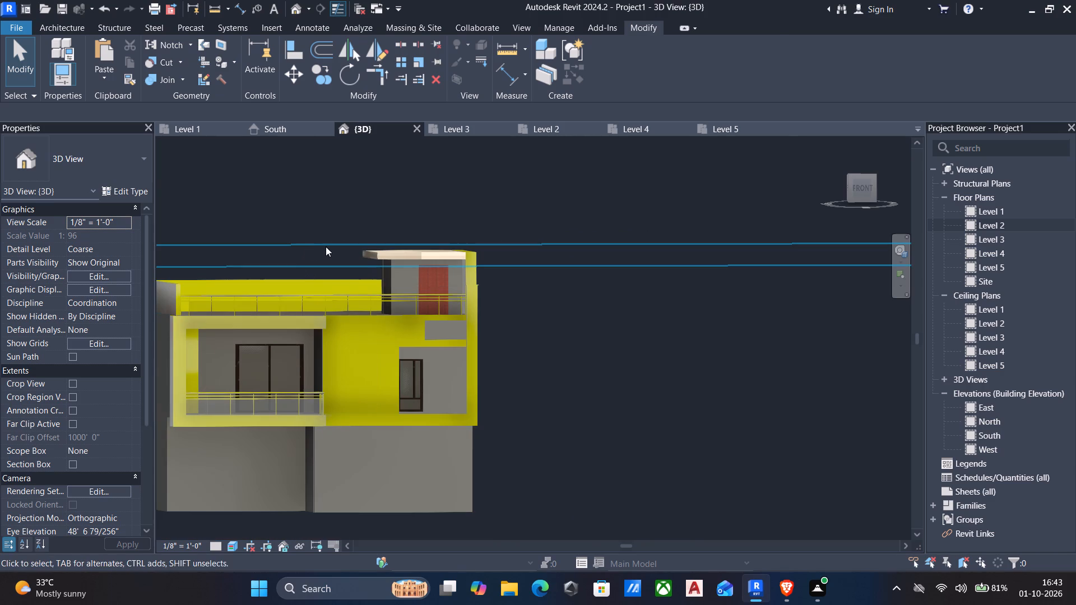
{"action": "scroll", "coordinate": [326, 246], "scroll_direction": "up", "scroll_amount": 4}
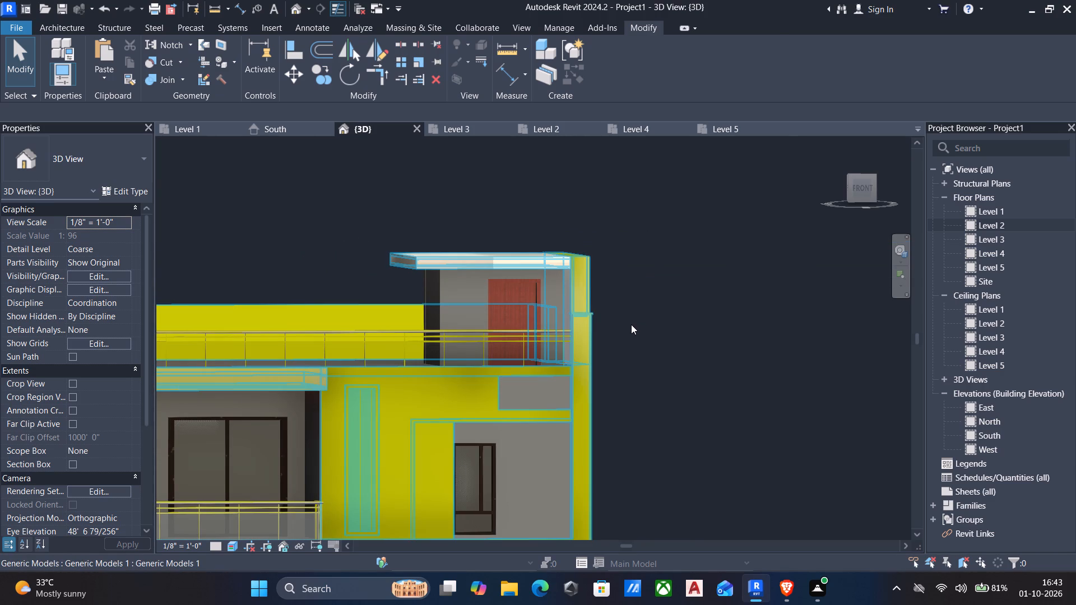
Edit the facade model in place and assign the "walll" material to the vertical side extrusion beside the rooftop room.
{"action": "left_click", "coordinate": [586, 274]}
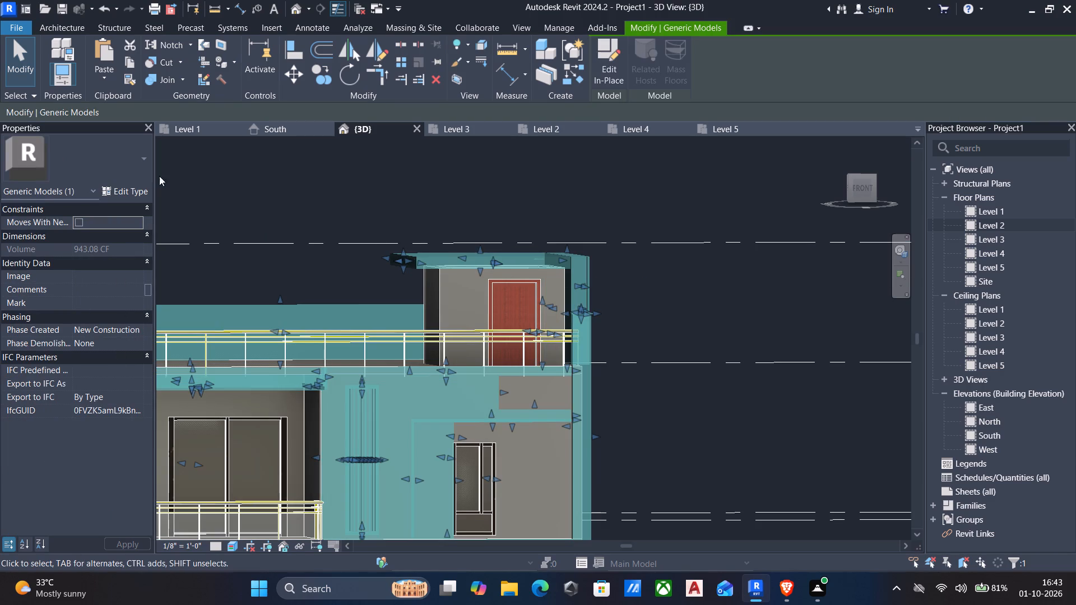
{"action": "left_click", "coordinate": [608, 50]}
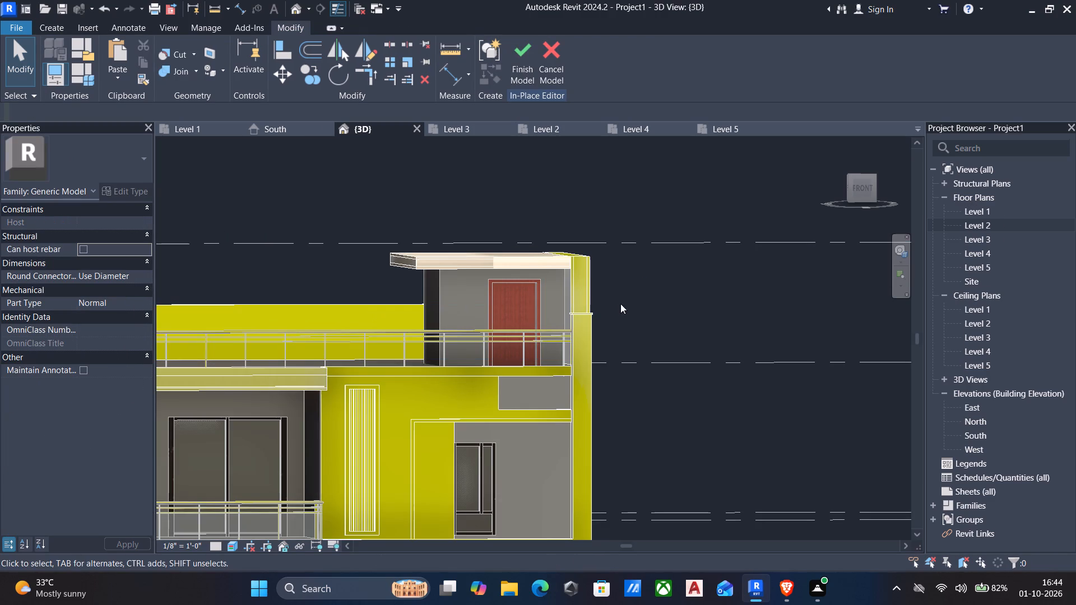
{"action": "left_click", "coordinate": [590, 282]}
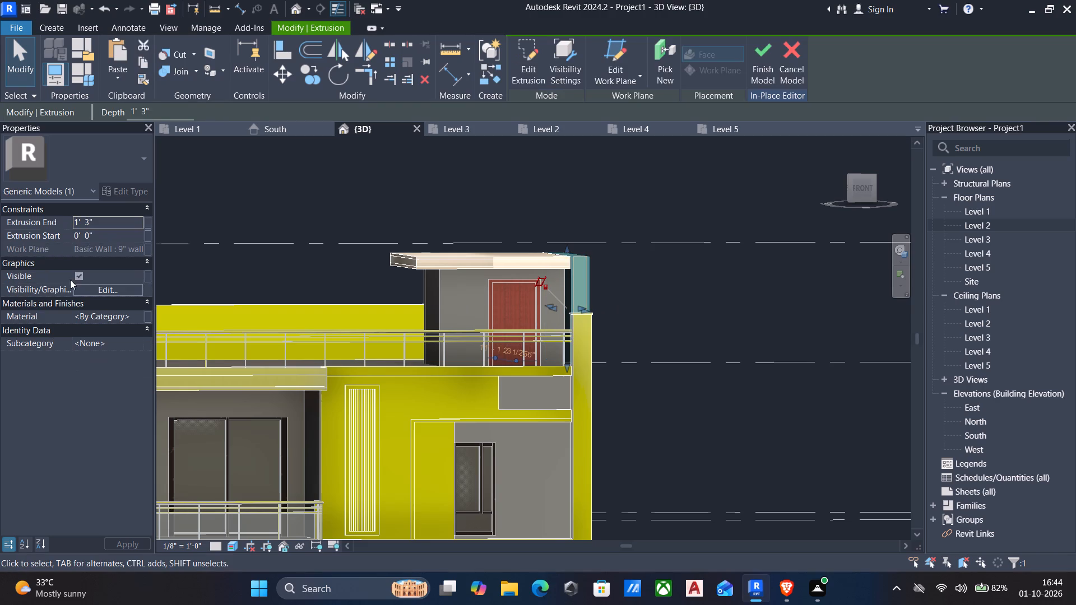
{"action": "left_click", "coordinate": [134, 315]}
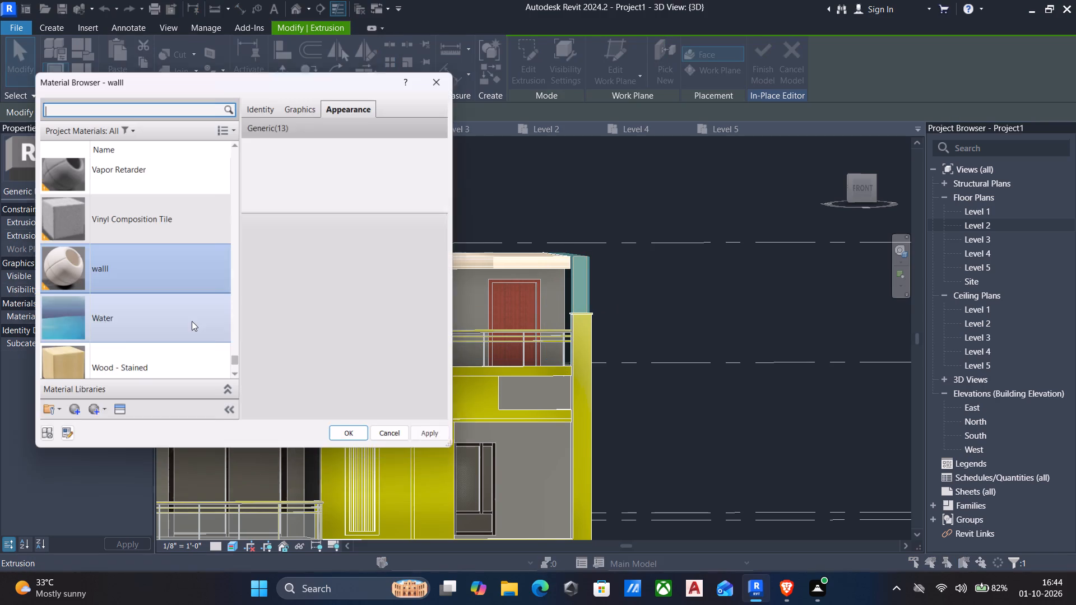
{"action": "left_click", "coordinate": [342, 438]}
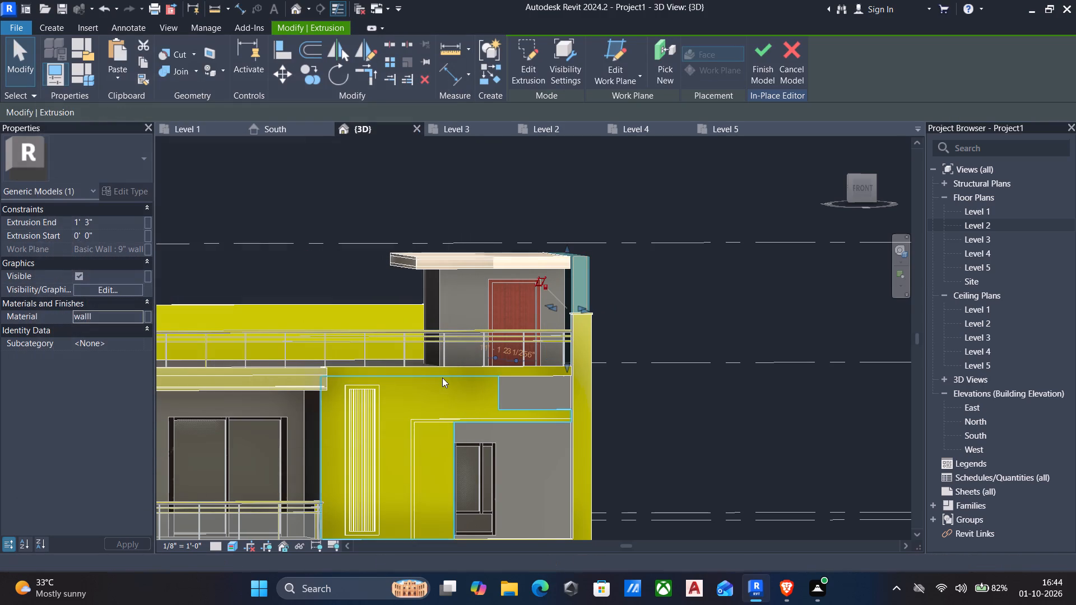
{"action": "key", "text": "Escape"}
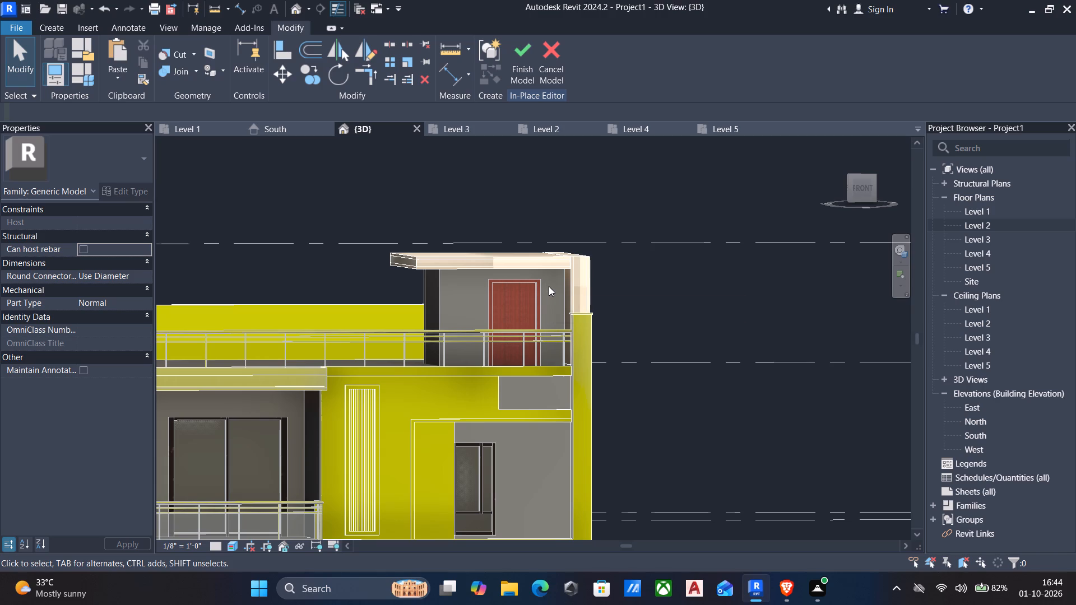
Set the sample size of the wall colourr.jpeg texture in the roof slab's "walll" material to 50' and apply it.
{"action": "middle_click_drag", "start_coordinate": [633, 324], "coordinate": [569, 345], "text": "shift"}
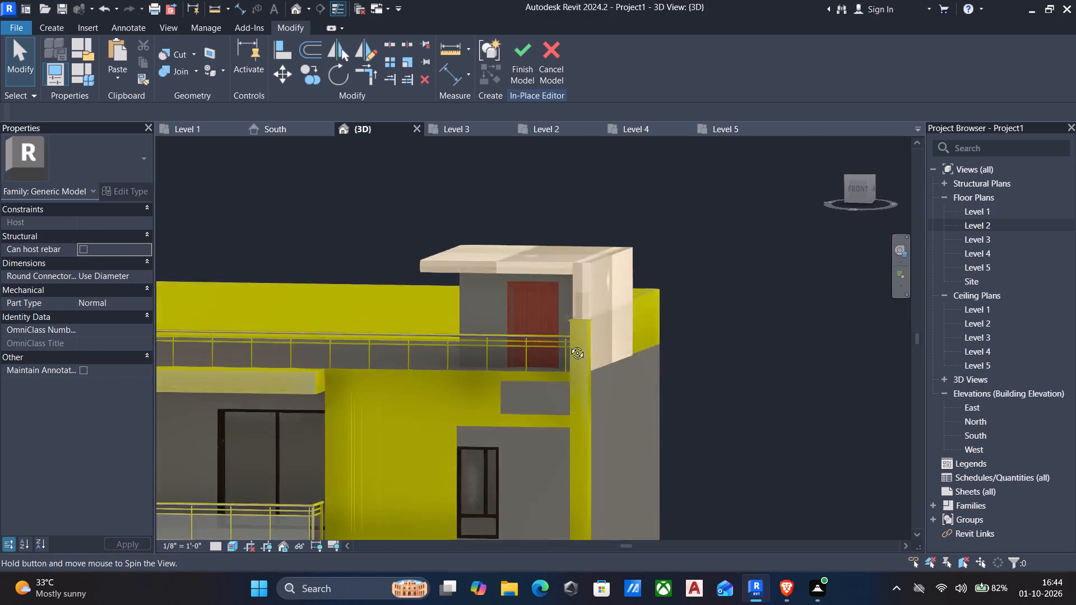
{"action": "middle_click_drag", "start_coordinate": [569, 345], "coordinate": [591, 346], "text": "shift"}
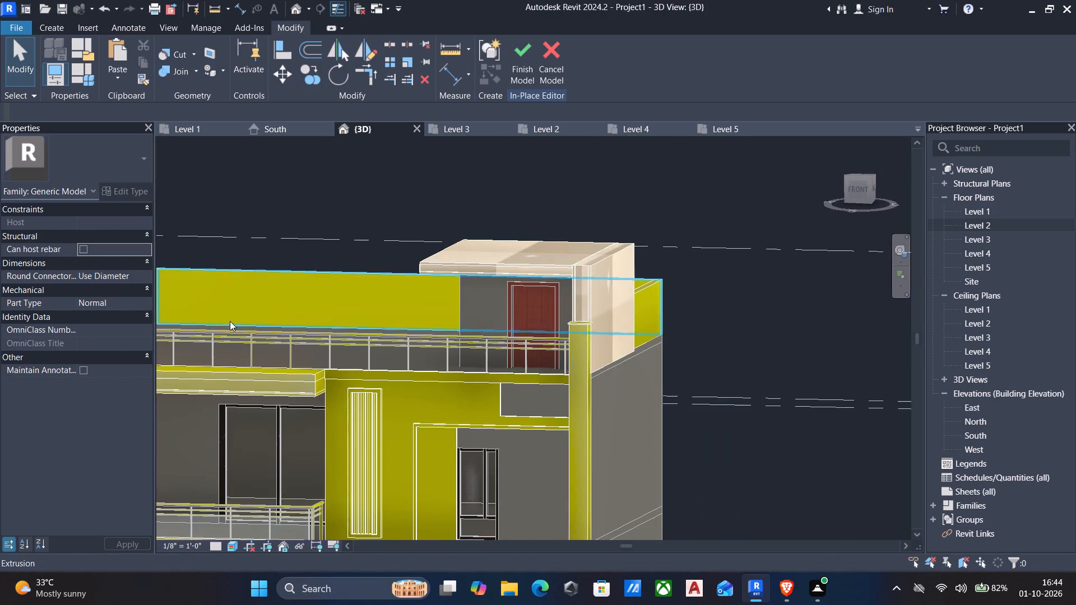
{"action": "left_click", "coordinate": [500, 262]}
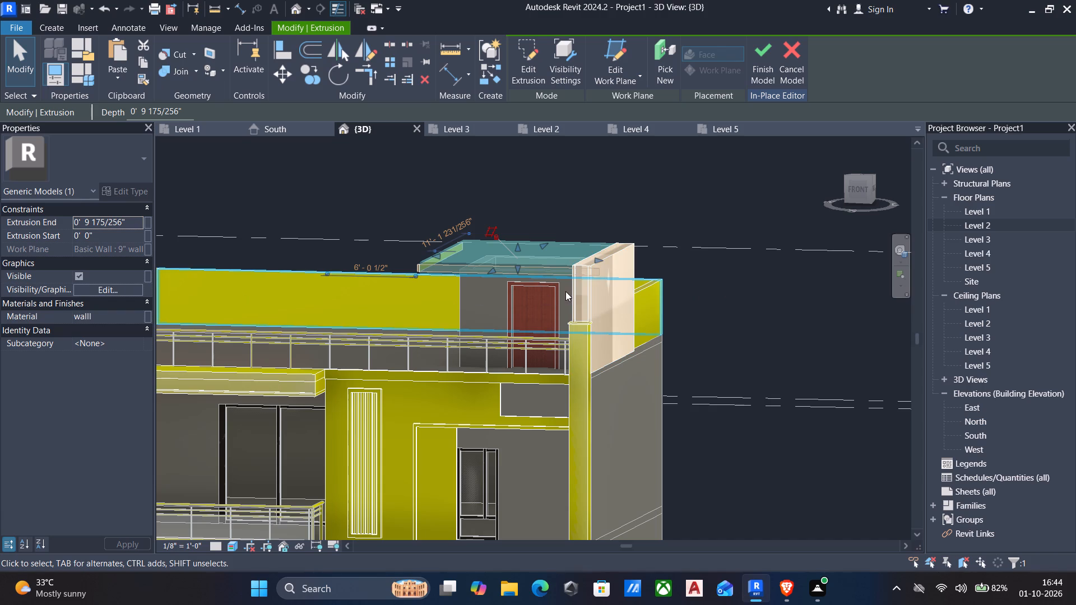
{"action": "left_click", "coordinate": [140, 320]}
{"action": "left_click", "coordinate": [137, 318]}
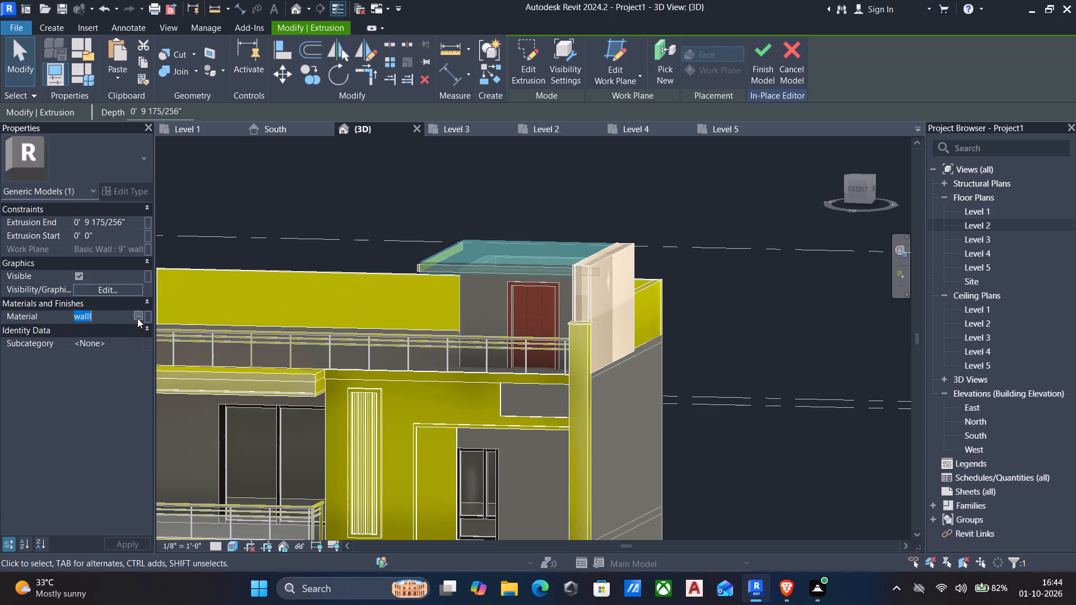
{"action": "left_click", "coordinate": [403, 287]}
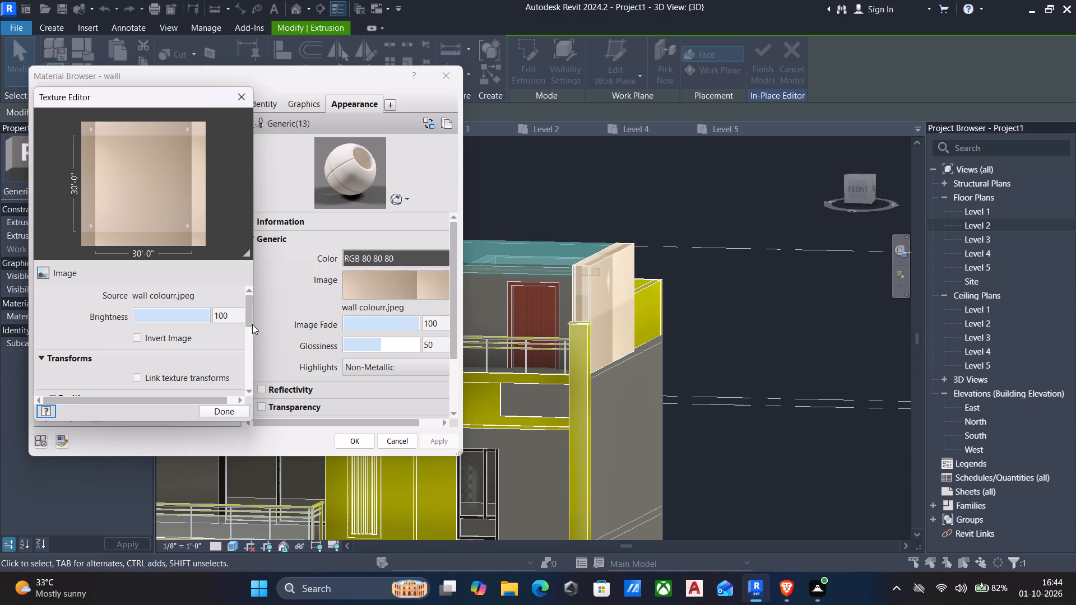
{"action": "left_click_drag", "start_coordinate": [251, 324], "coordinate": [259, 375]}
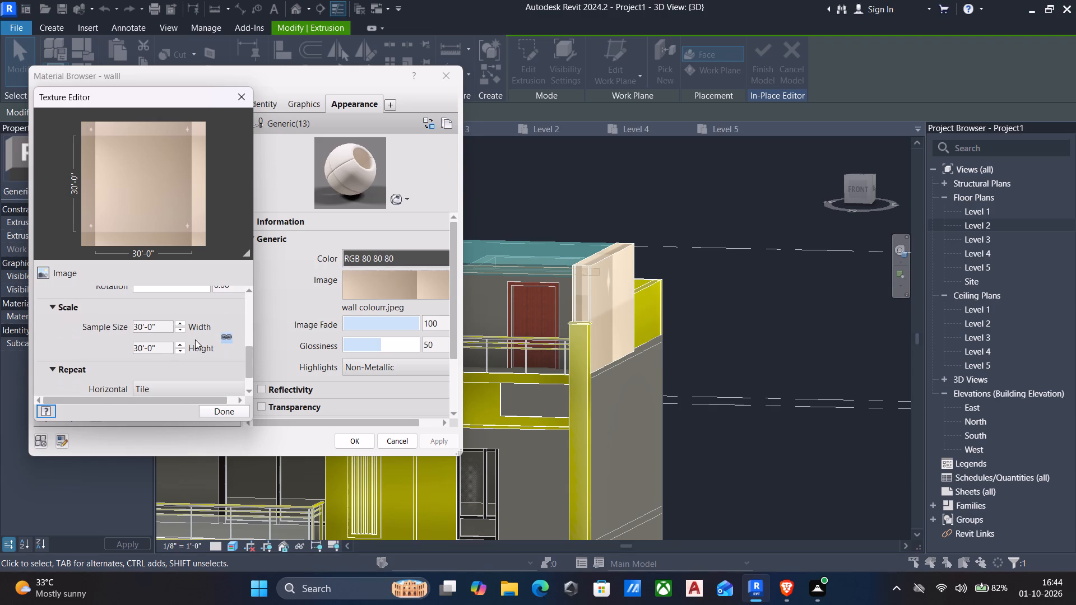
{"action": "left_click", "coordinate": [168, 328]}
{"action": "type", "text": "50'"}
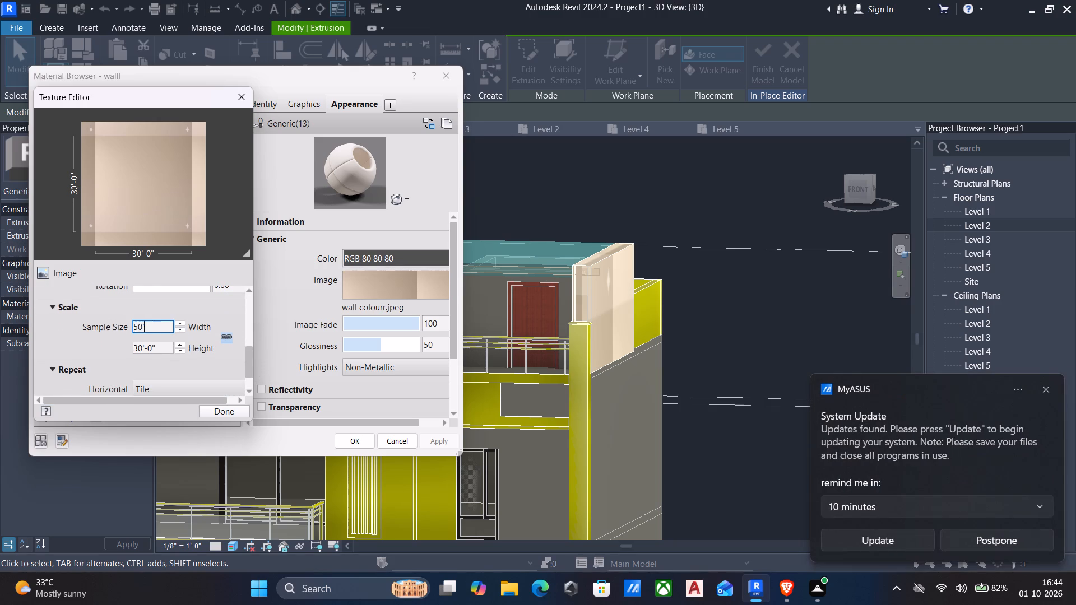
{"action": "key", "text": "Return"}
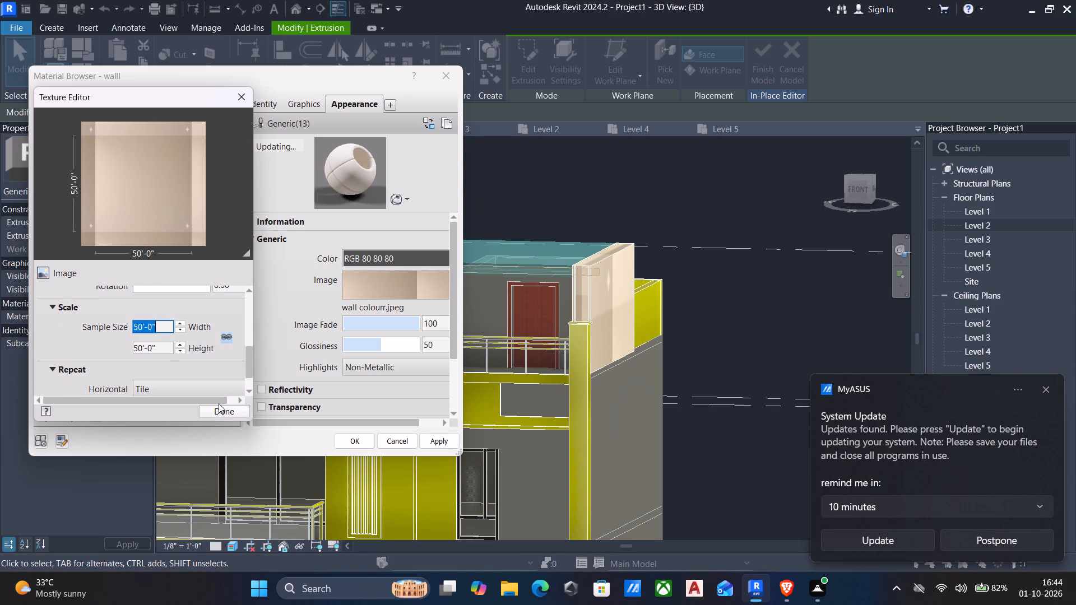
{"action": "left_click", "coordinate": [219, 403]}
{"action": "left_click", "coordinate": [217, 406]}
{"action": "left_click", "coordinate": [446, 439]}
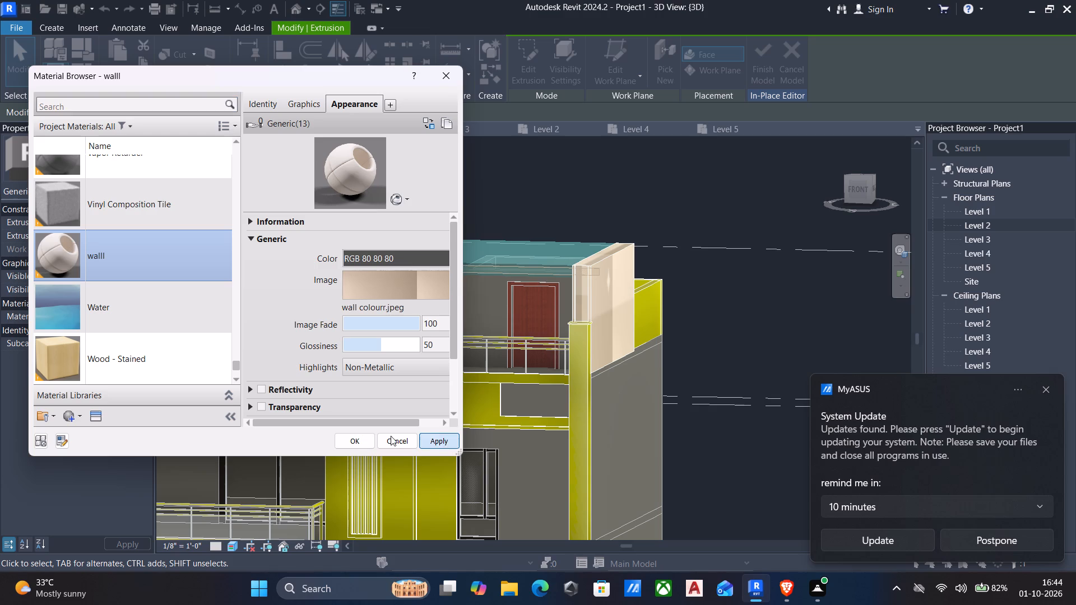
{"action": "left_click", "coordinate": [351, 444]}
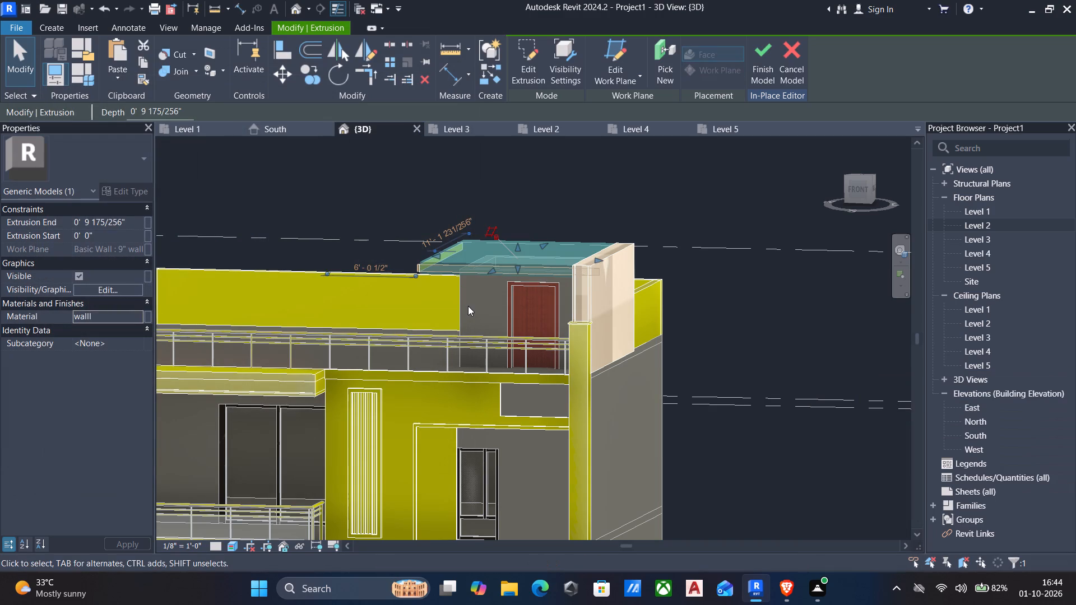
{"action": "key", "text": "Escape"}
Finish the in-place facade model, dismiss the save reminder without saving, and view the rooftop room's slab and side wall.
{"action": "scroll", "coordinate": [536, 257], "scroll_direction": "up", "scroll_amount": 5}
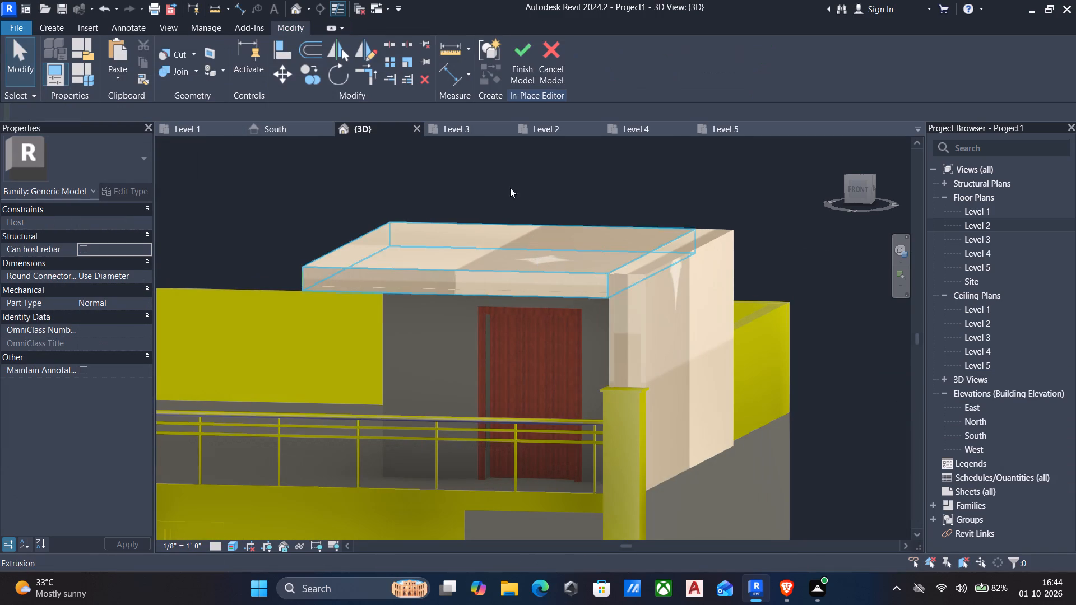
{"action": "left_click", "coordinate": [528, 61]}
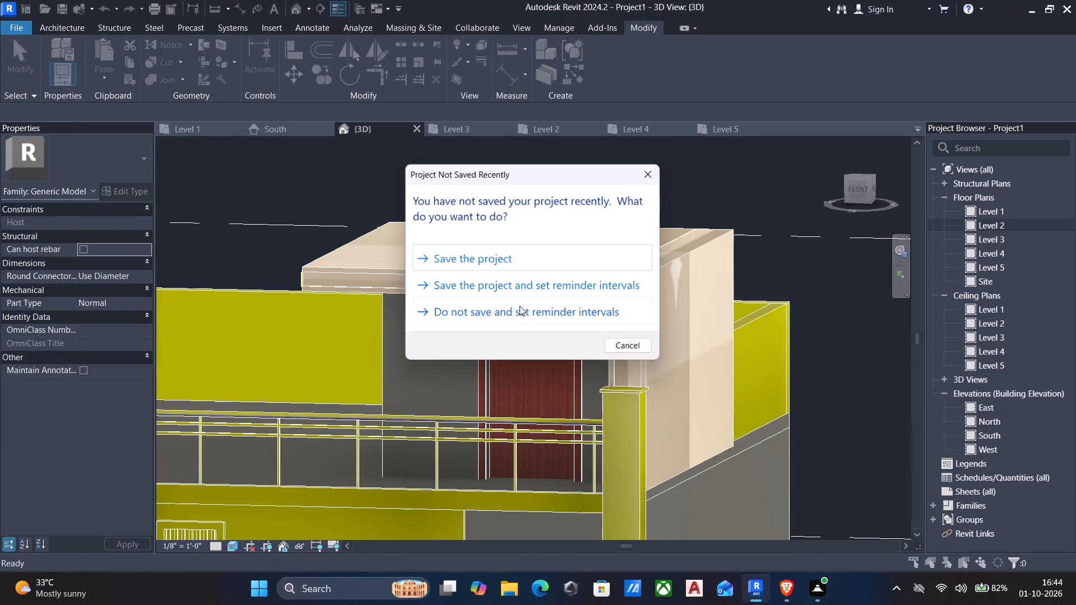
{"action": "scroll", "coordinate": [509, 323], "scroll_direction": "down", "scroll_amount": 2}
{"action": "left_click", "coordinate": [621, 343]}
{"action": "scroll", "coordinate": [504, 347], "scroll_direction": "down", "scroll_amount": 2}
{"action": "middle_click_drag", "start_coordinate": [493, 348], "coordinate": [546, 359], "text": "shift"}
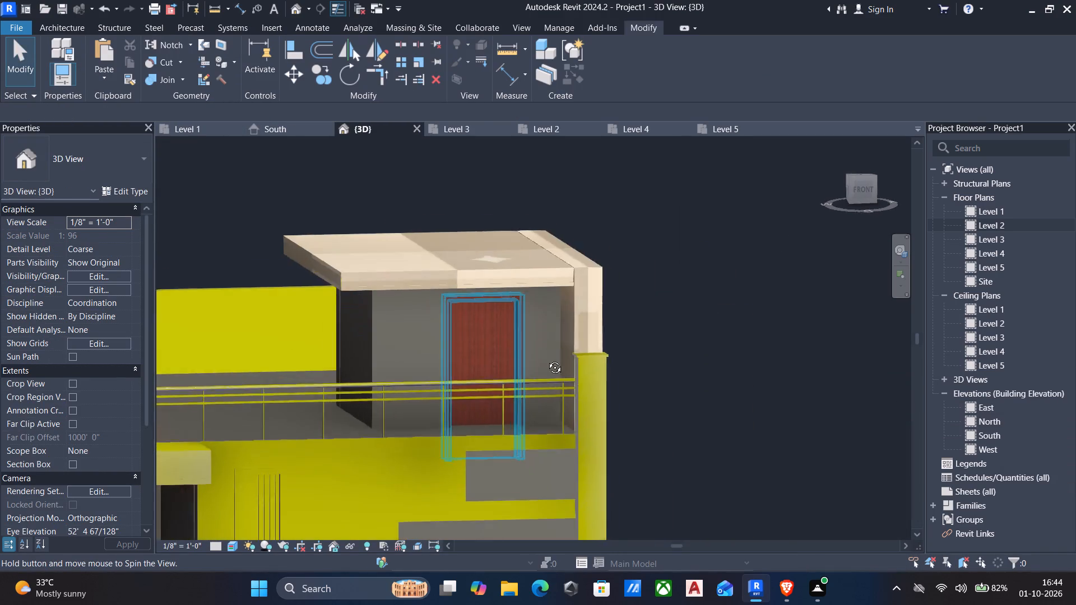
Inspect the wall-colour texture on the rooftop room's slab and side wall from several angles.
{"action": "middle_click_drag", "start_coordinate": [546, 359], "coordinate": [428, 362], "text": "shift"}
{"action": "scroll", "coordinate": [565, 374], "scroll_direction": "down", "scroll_amount": 1, "text": "shift"}
{"action": "scroll", "coordinate": [431, 362], "scroll_direction": "down", "scroll_amount": 1}
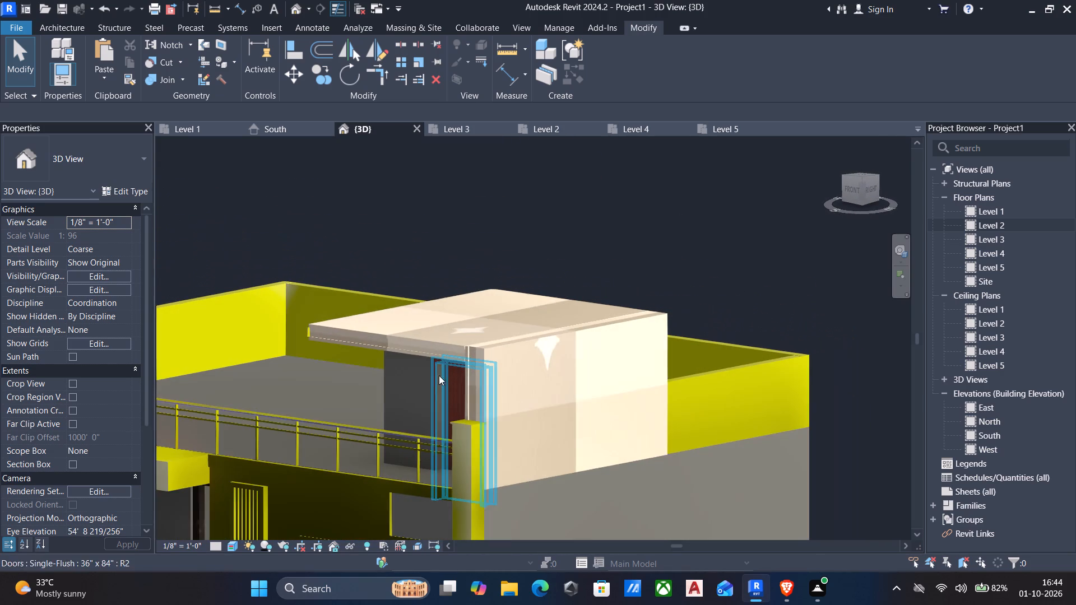
{"action": "scroll", "coordinate": [439, 384], "scroll_direction": "down", "scroll_amount": 3}
{"action": "middle_click_drag", "start_coordinate": [456, 377], "coordinate": [472, 359]}
{"action": "middle_click_drag", "start_coordinate": [424, 367], "coordinate": [488, 352], "text": "shift"}
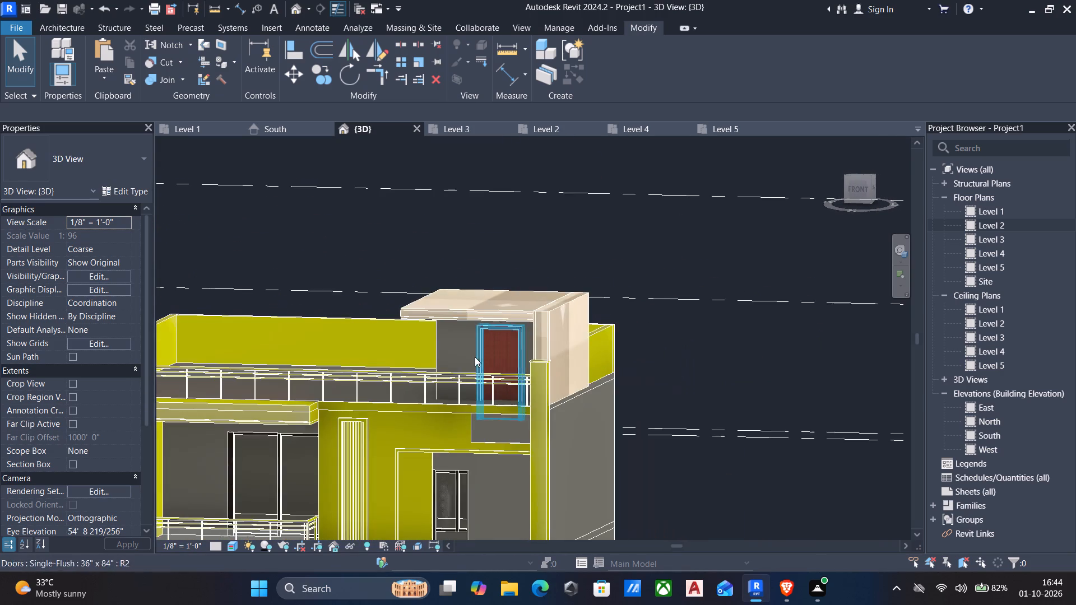
{"action": "scroll", "coordinate": [527, 310], "scroll_direction": "up", "scroll_amount": 5}
{"action": "scroll", "coordinate": [415, 323], "scroll_direction": "down", "scroll_amount": 4}
{"action": "middle_click_drag", "start_coordinate": [420, 335], "coordinate": [440, 308]}
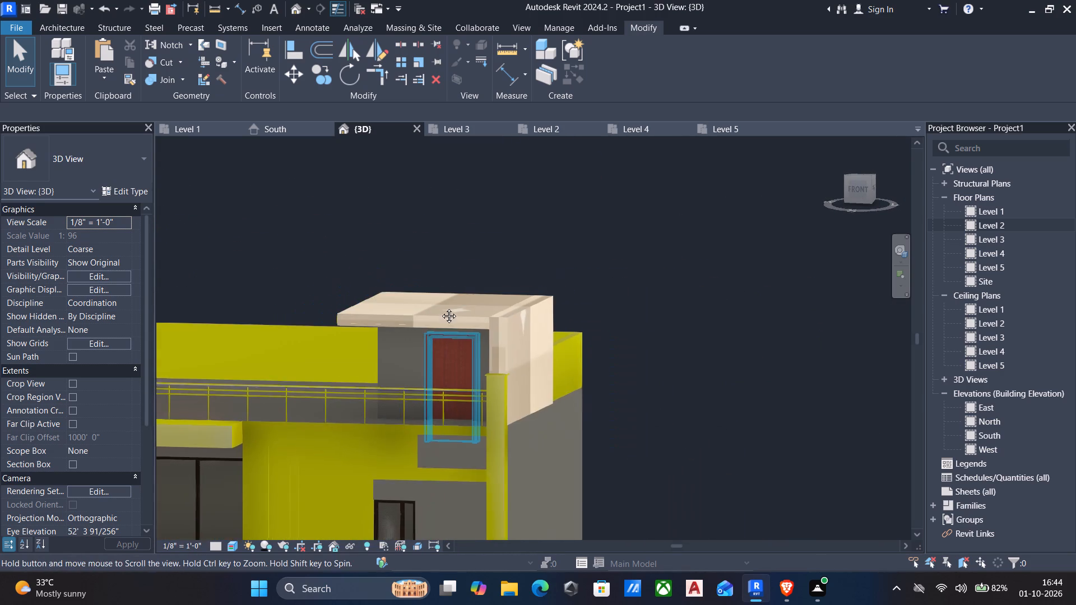
{"action": "middle_click_drag", "start_coordinate": [440, 308], "coordinate": [442, 307]}
{"action": "scroll", "coordinate": [522, 296], "scroll_direction": "up", "scroll_amount": 5}
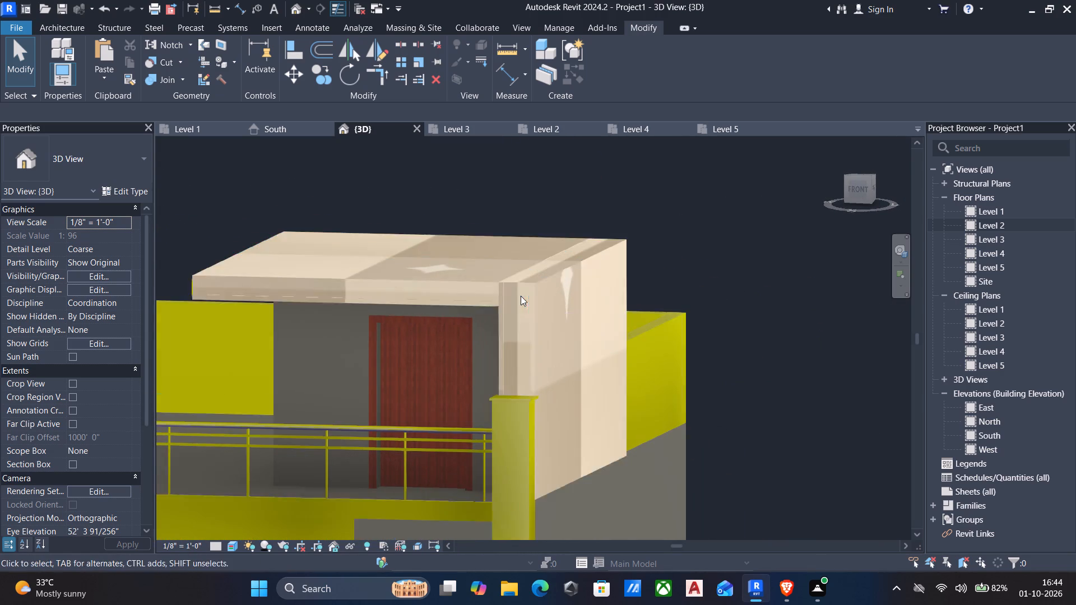
{"action": "scroll", "coordinate": [524, 302], "scroll_direction": "down", "scroll_amount": 2}
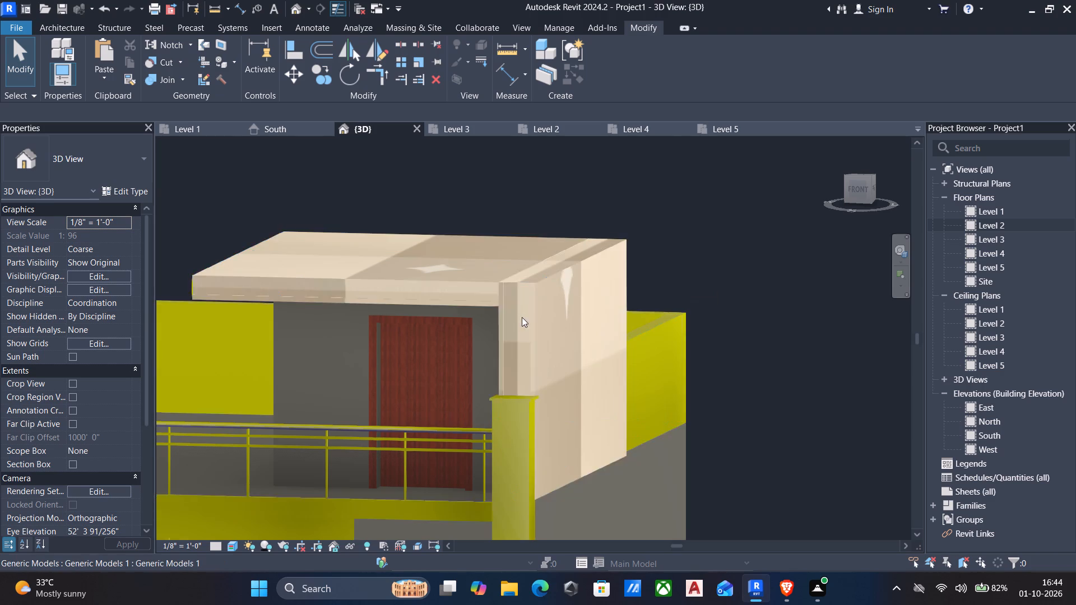
Edit the facade model in place and assign the "walll" material to the L-shaped extrusion along the corner pillar and floor edge.
{"action": "scroll", "coordinate": [522, 317], "scroll_direction": "down", "scroll_amount": 3}
{"action": "middle_click_drag", "start_coordinate": [522, 373], "coordinate": [576, 302]}
{"action": "scroll", "coordinate": [576, 302], "scroll_direction": "down", "scroll_amount": 2}
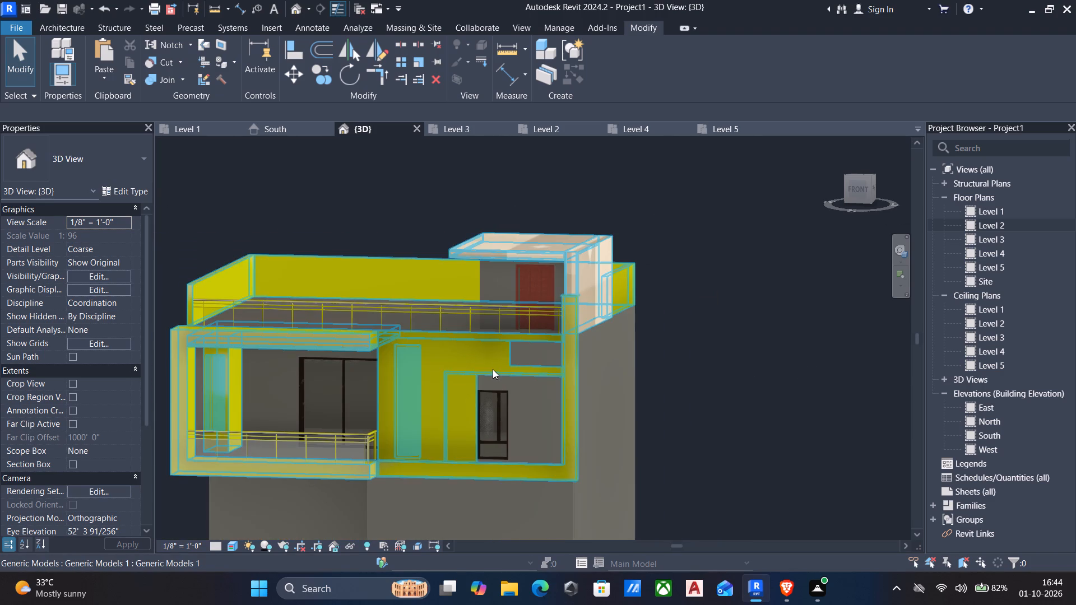
{"action": "left_click", "coordinate": [568, 374]}
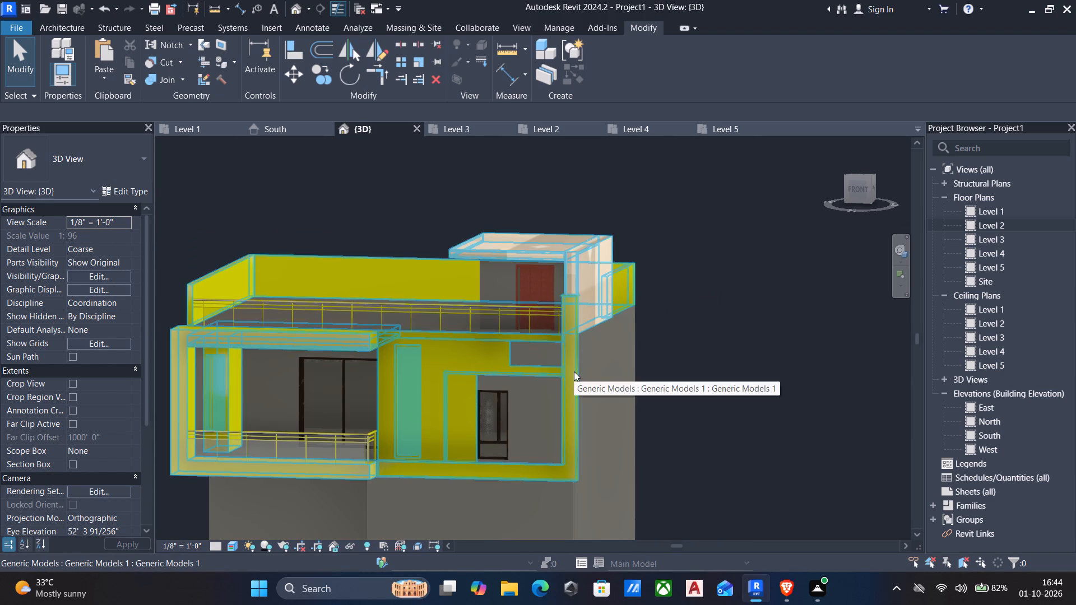
{"action": "left_click", "coordinate": [574, 371]}
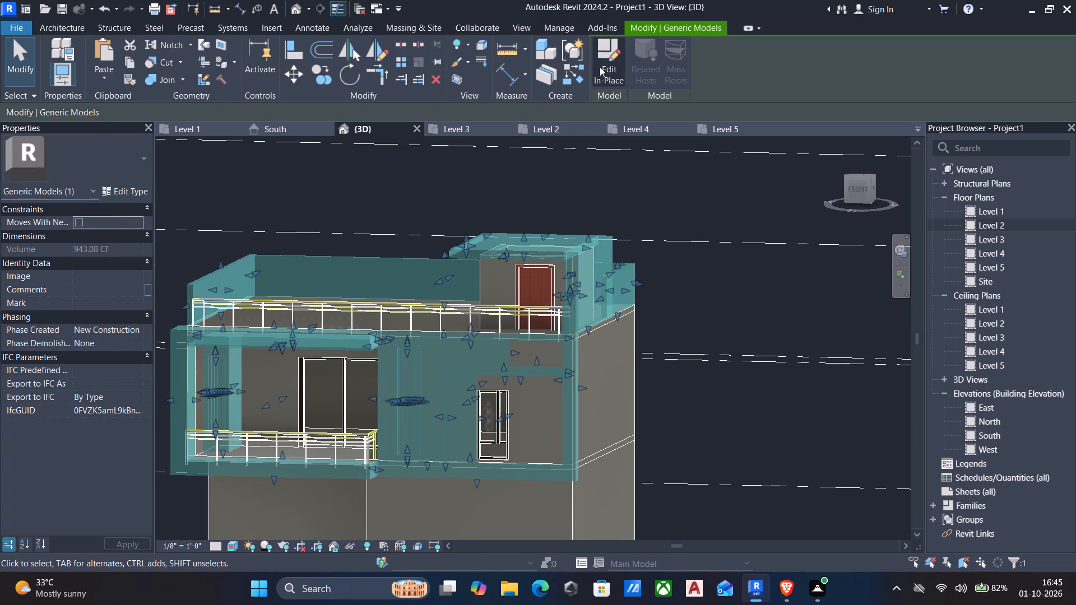
{"action": "left_click", "coordinate": [604, 61]}
{"action": "left_click", "coordinate": [535, 476]}
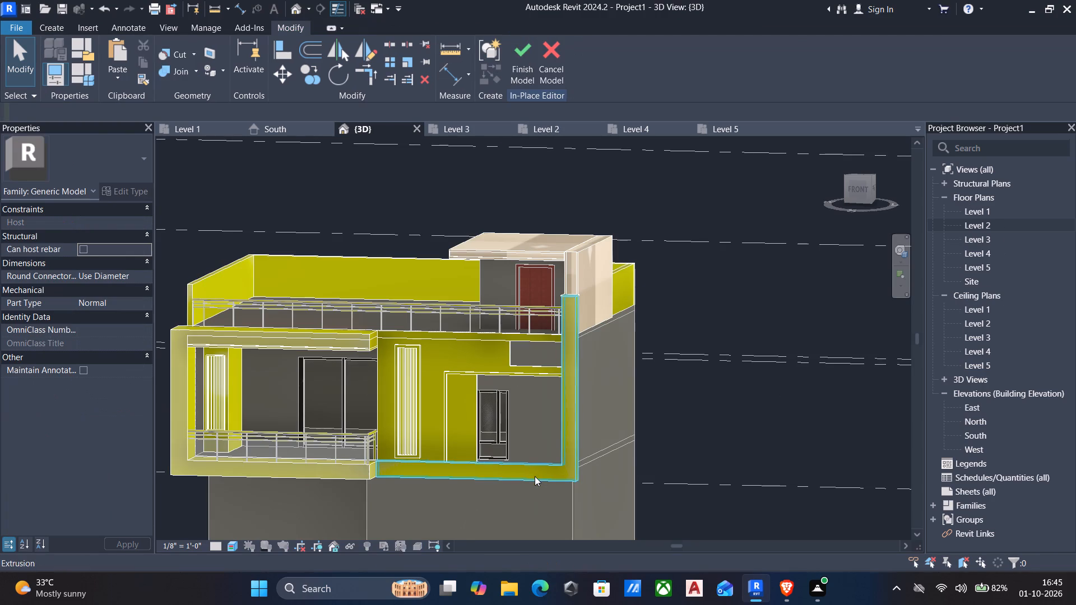
{"action": "left_click", "coordinate": [137, 314]}
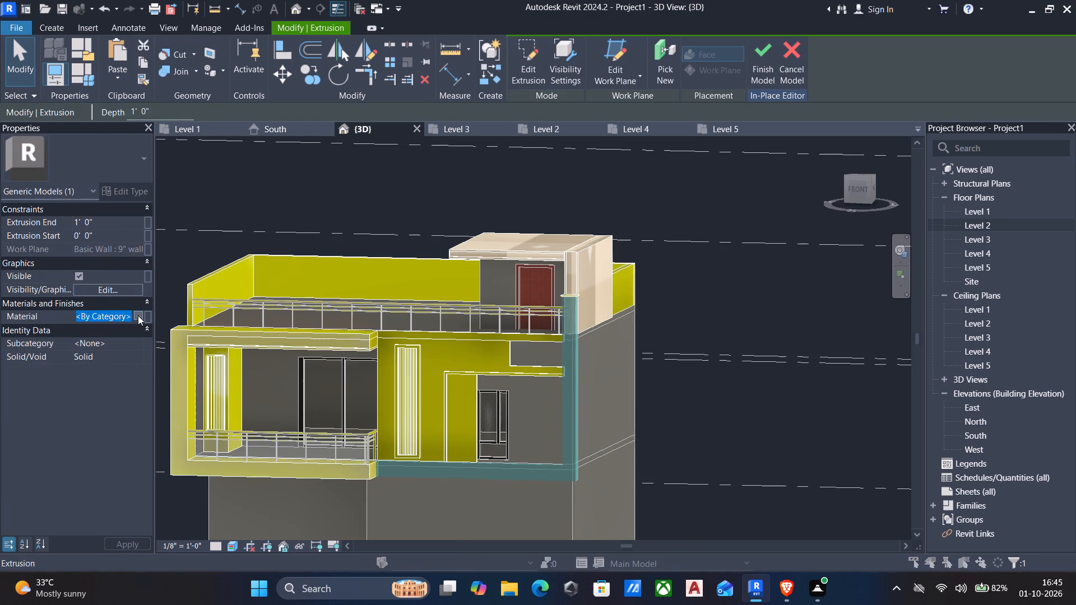
{"action": "left_click", "coordinate": [364, 440]}
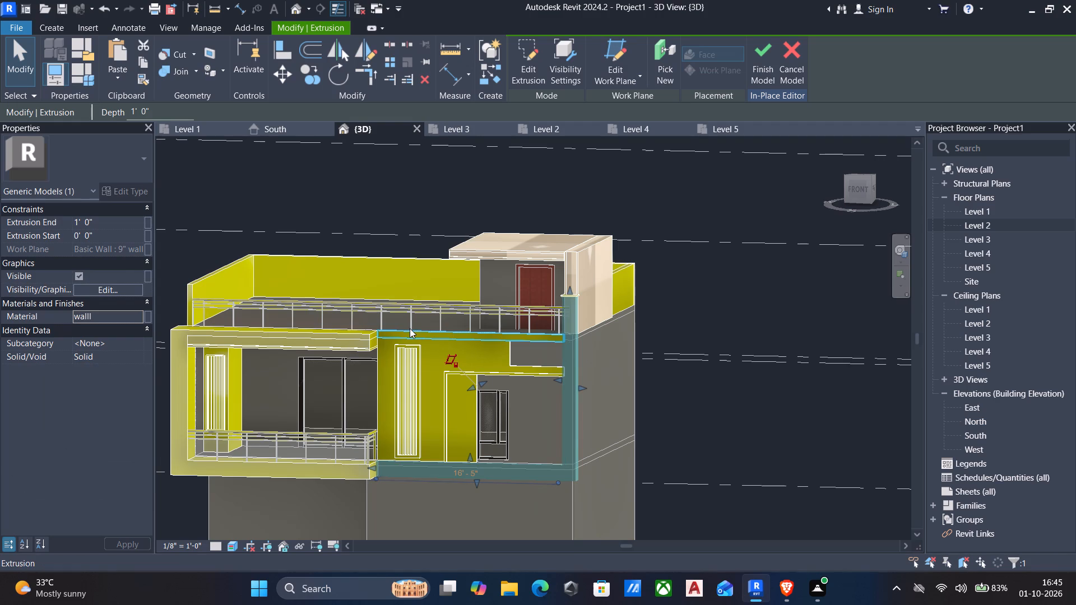
{"action": "key", "text": "Escape"}
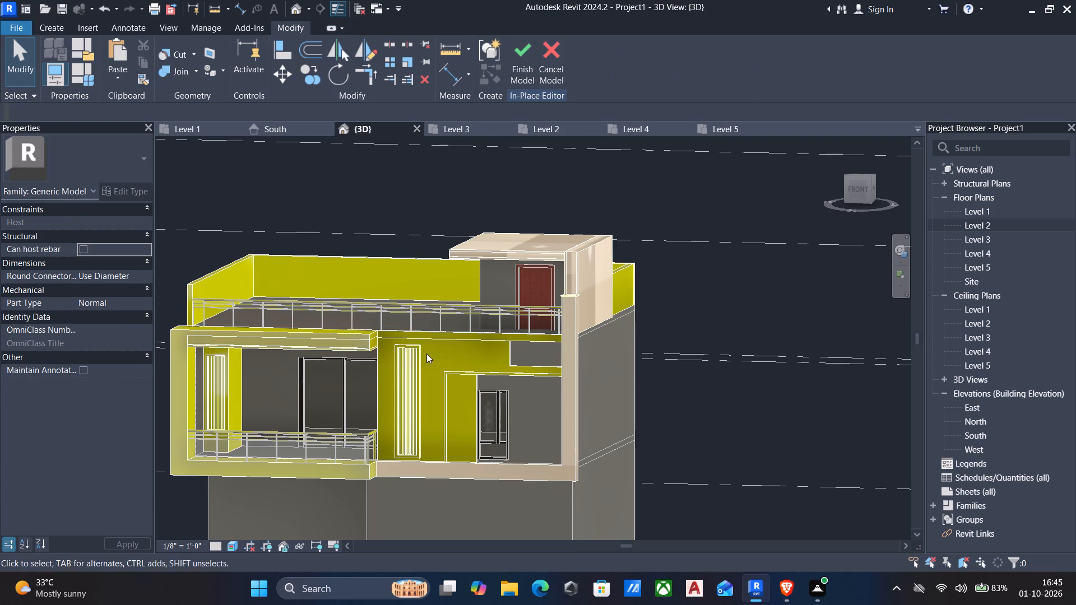
Create a new material named "black" for the thin cap extrusion on top of the corner pillar.
{"action": "scroll", "coordinate": [569, 299], "scroll_direction": "up", "scroll_amount": 8}
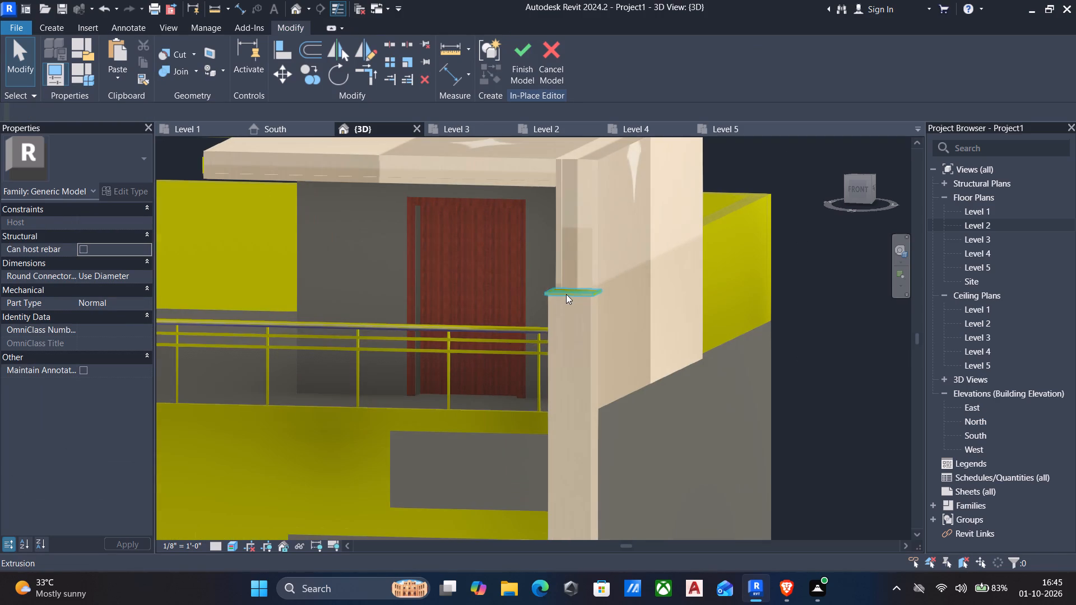
{"action": "left_click", "coordinate": [566, 294]}
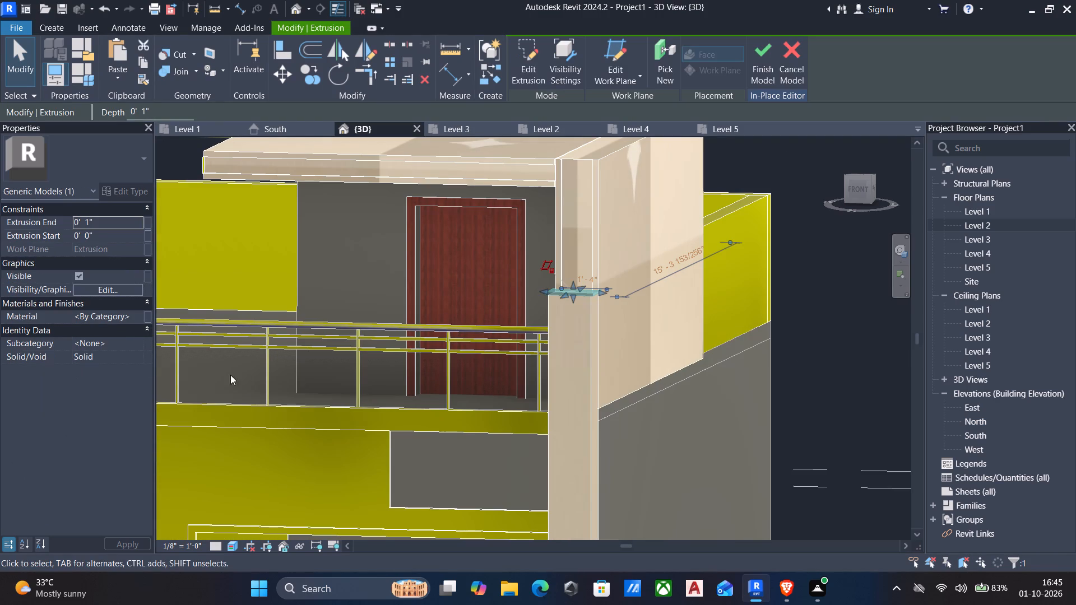
{"action": "left_click", "coordinate": [134, 318]}
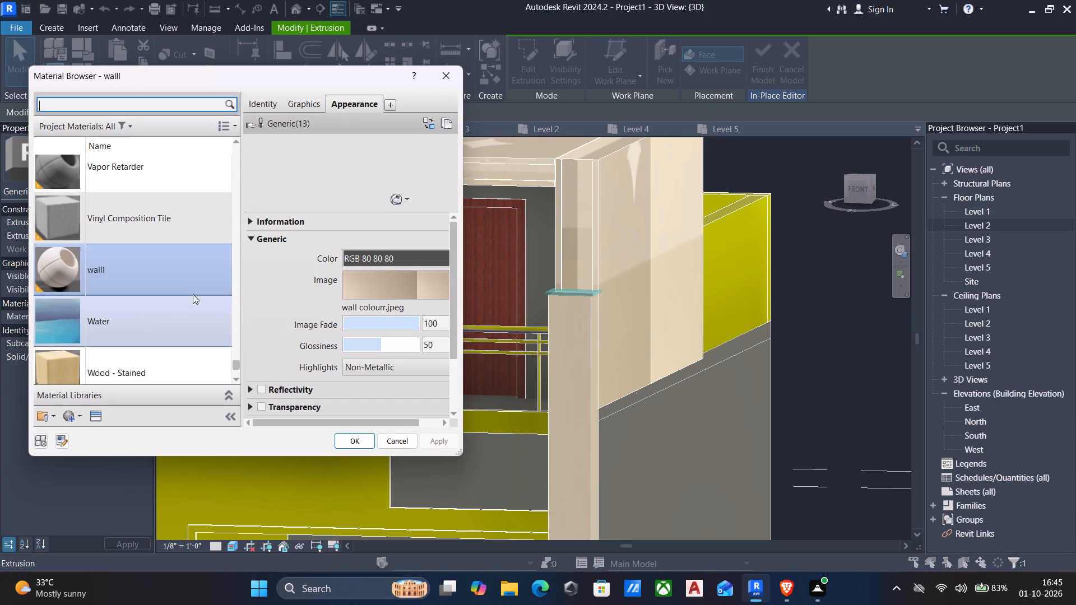
{"action": "left_click", "coordinate": [74, 416]}
{"action": "left_click", "coordinate": [112, 429]}
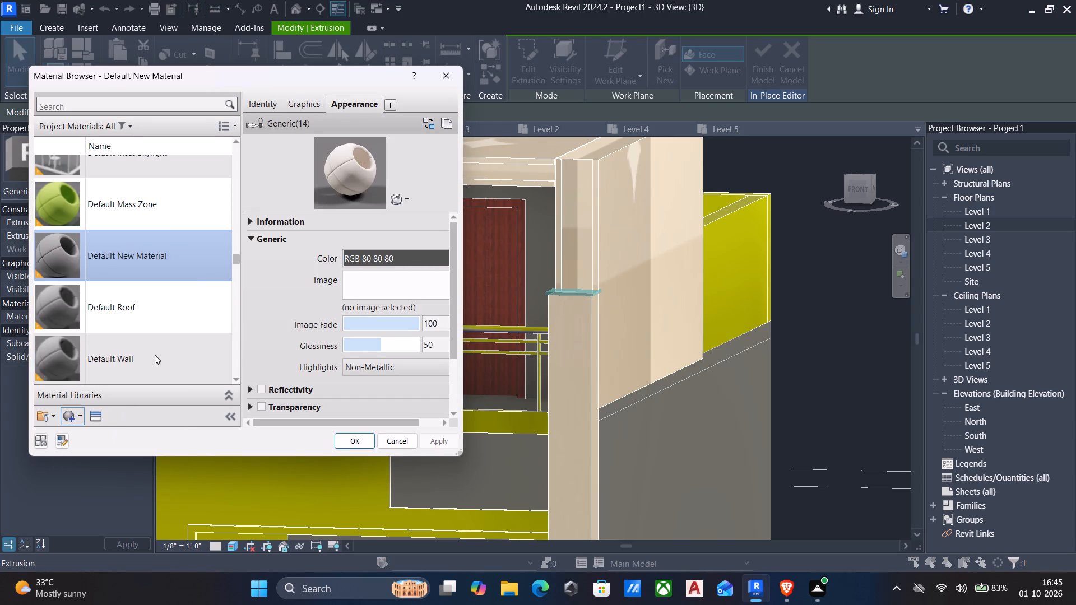
{"action": "left_click", "coordinate": [254, 99]}
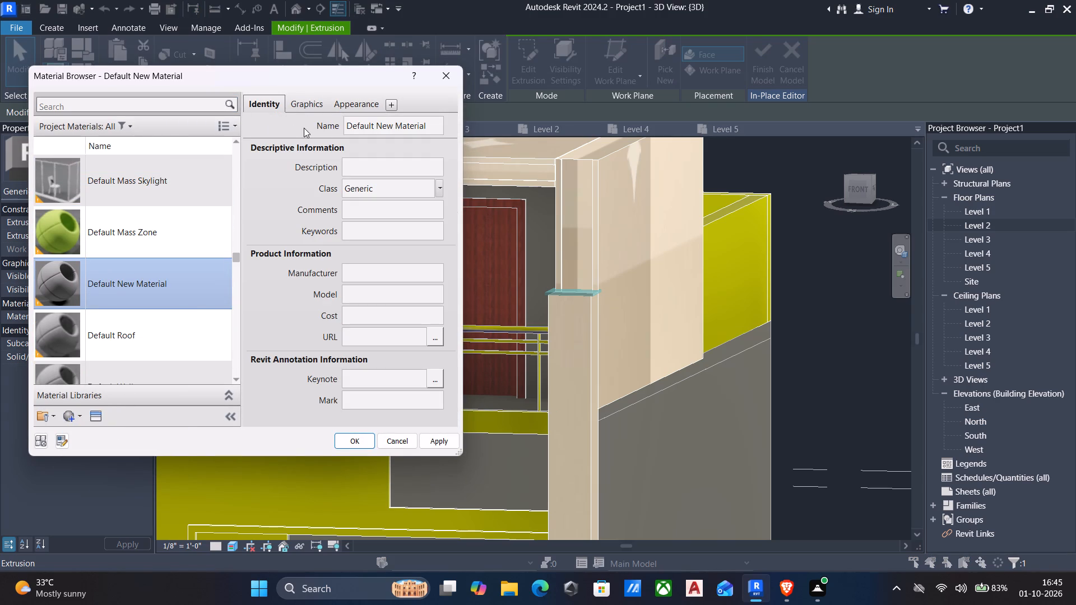
{"action": "left_click_drag", "start_coordinate": [436, 125], "coordinate": [0, 161]}
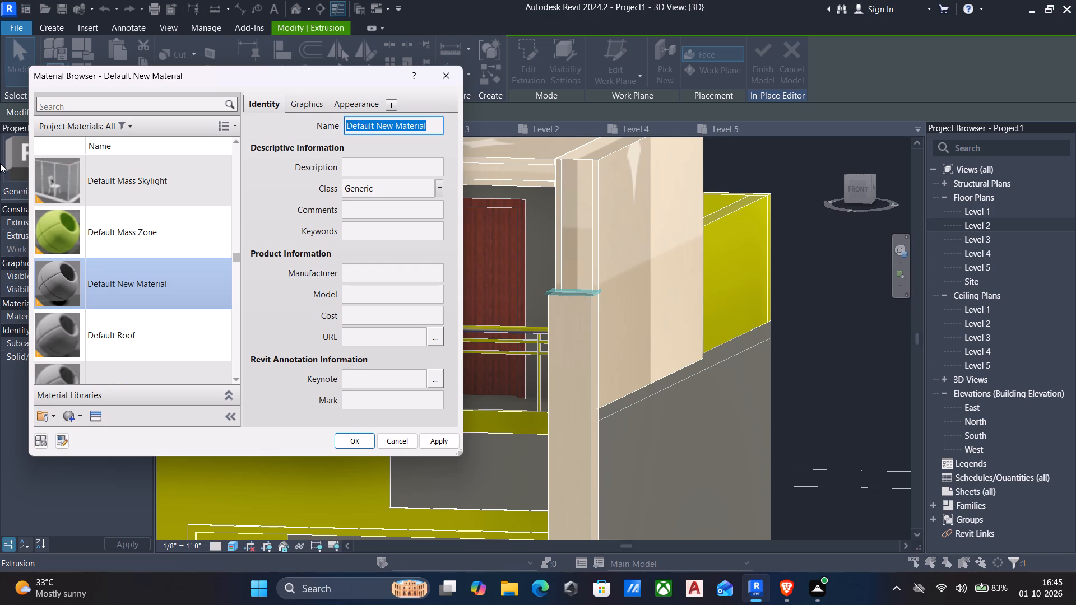
{"action": "type", "text": "bla"}
{"action": "type", "text": "ck"}
{"action": "left_click", "coordinate": [434, 439]}
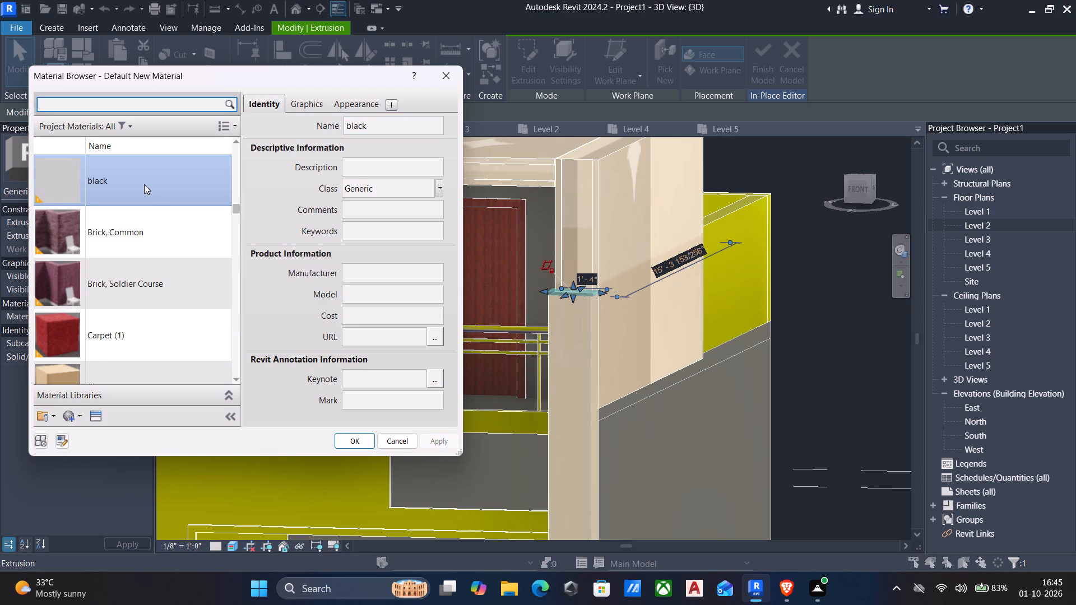
Load black colour tile.jpeg as the "black" material's appearance image and assign the material to the pillar's cap.
{"action": "scroll", "coordinate": [144, 184], "scroll_direction": "up", "scroll_amount": 3}
{"action": "scroll", "coordinate": [136, 213], "scroll_direction": "down", "scroll_amount": 3}
{"action": "left_click", "coordinate": [133, 231]}
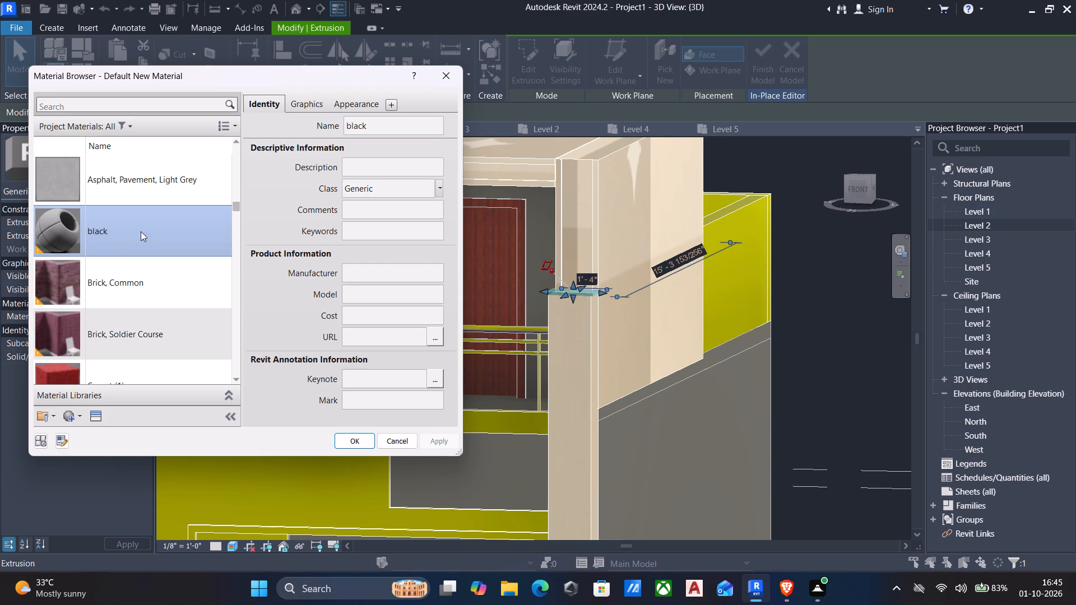
{"action": "left_click", "coordinate": [348, 100]}
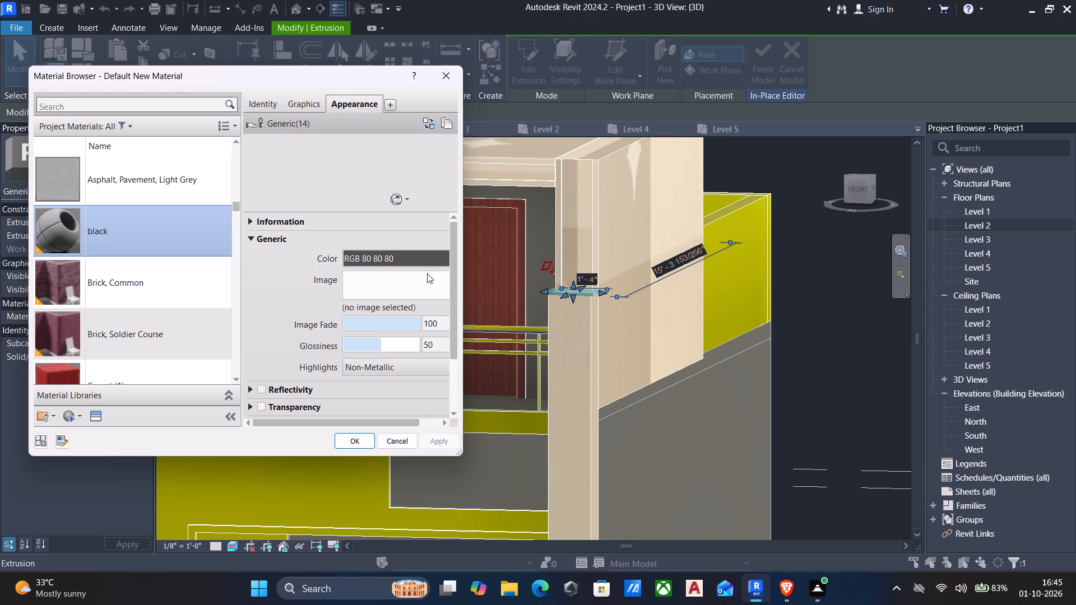
{"action": "left_click", "coordinate": [393, 289]}
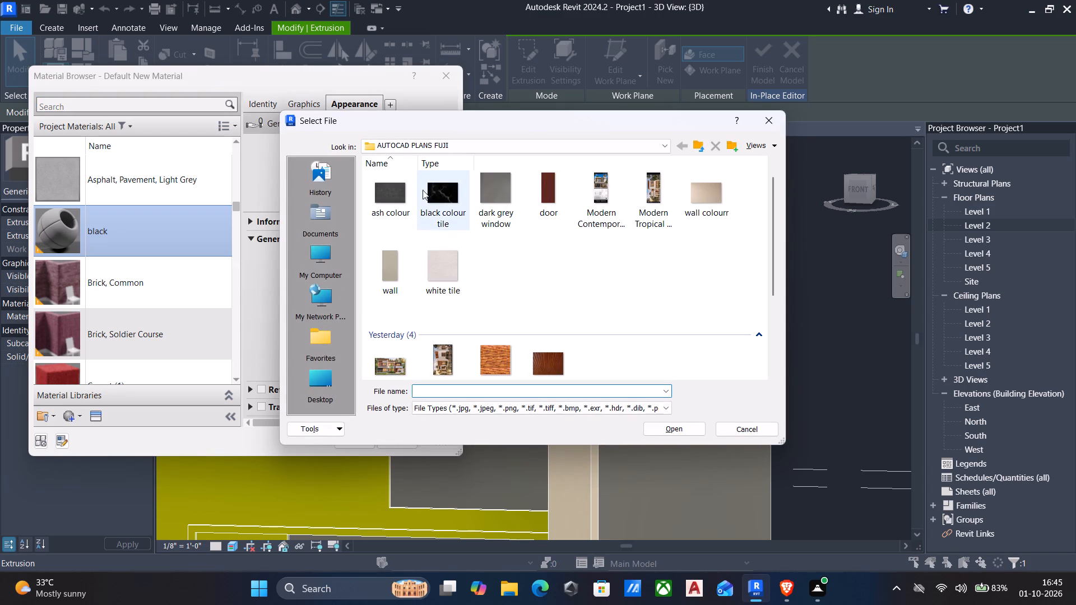
{"action": "left_click", "coordinate": [433, 193]}
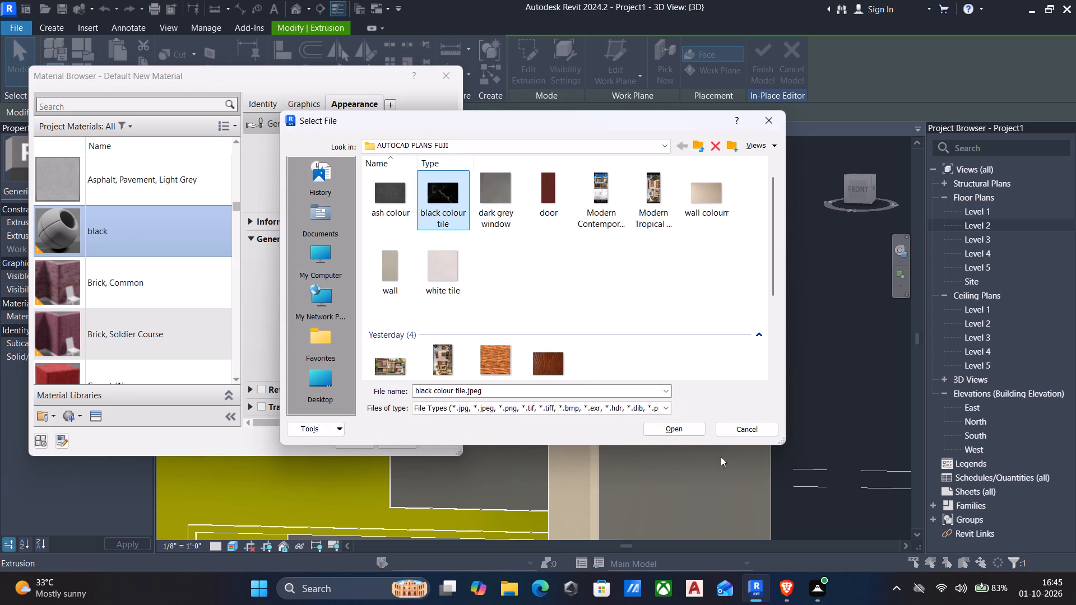
{"action": "left_click", "coordinate": [671, 428]}
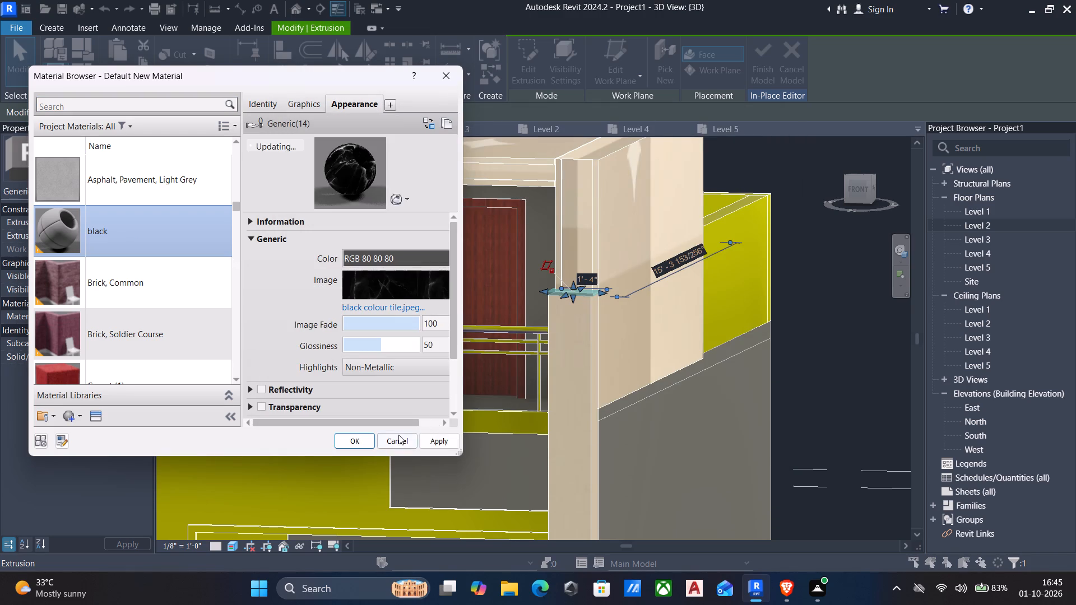
{"action": "left_click", "coordinate": [437, 439]}
{"action": "left_click", "coordinate": [364, 438]}
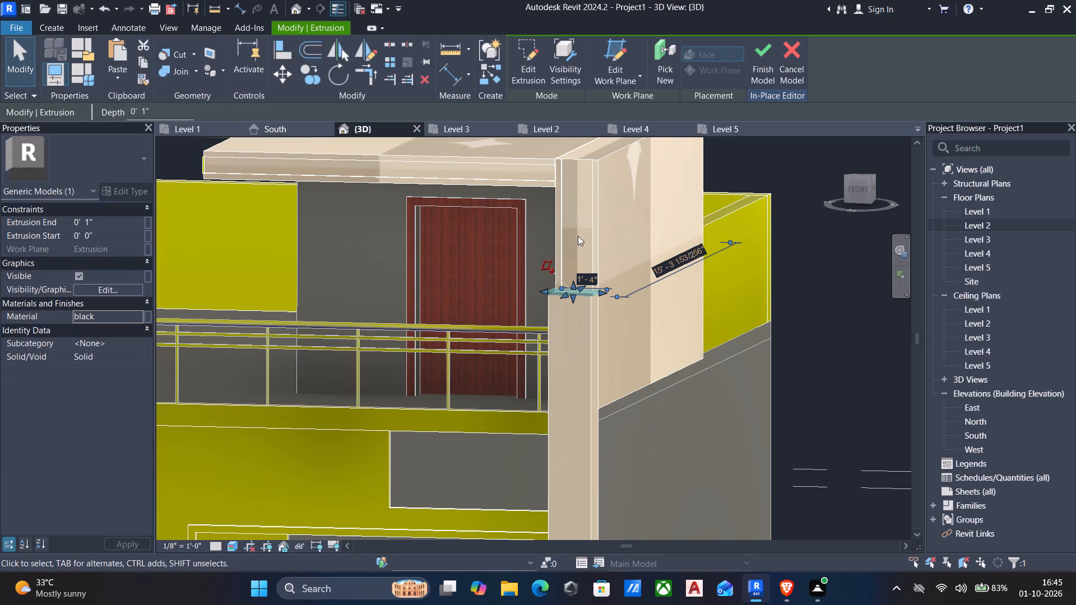
{"action": "key", "text": "Escape"}
Inspect the pillar's cap and the surrounding facade extrusions from several angles.
{"action": "scroll", "coordinate": [520, 259], "scroll_direction": "down", "scroll_amount": 2}
{"action": "middle_click_drag", "start_coordinate": [486, 303], "coordinate": [513, 297], "text": "shift"}
{"action": "scroll", "coordinate": [513, 297], "scroll_direction": "down", "scroll_amount": 4, "text": "shift"}
{"action": "middle_click_drag", "start_coordinate": [513, 297], "coordinate": [514, 297], "text": "shift"}
{"action": "middle_click_drag", "start_coordinate": [493, 263], "coordinate": [586, 247], "text": "shift"}
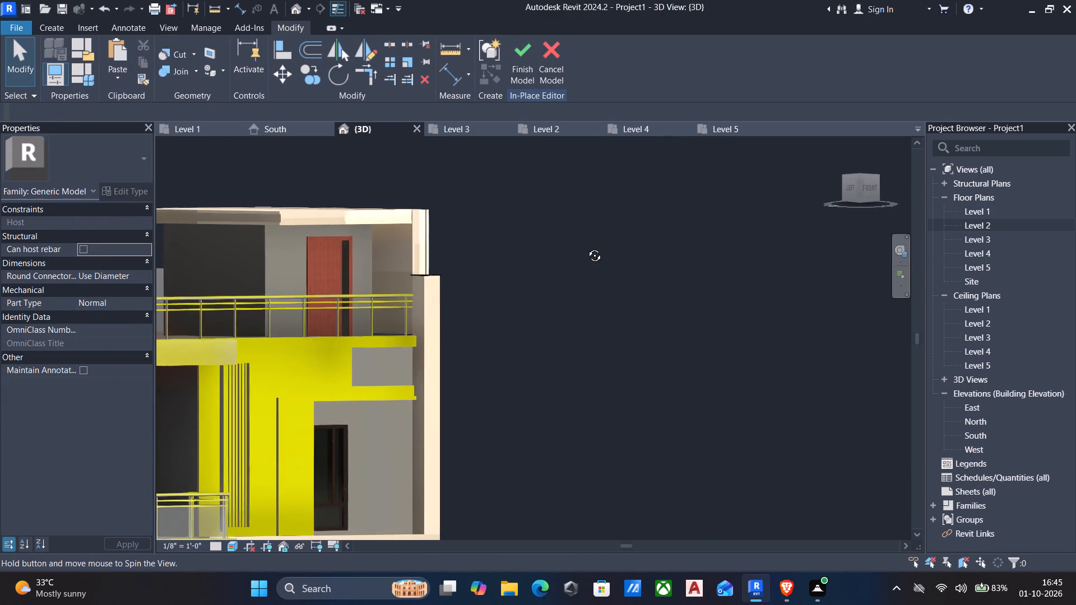
{"action": "middle_click_drag", "start_coordinate": [586, 247], "coordinate": [447, 291], "text": "shift"}
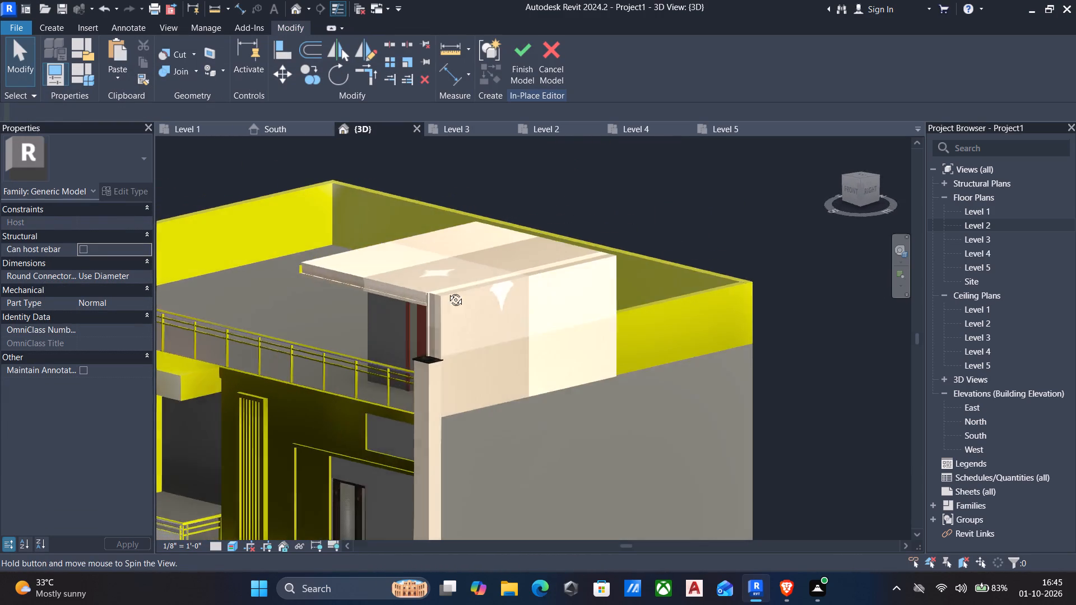
{"action": "middle_click_drag", "start_coordinate": [447, 291], "coordinate": [572, 253], "text": "shift"}
{"action": "scroll", "coordinate": [574, 255], "scroll_direction": "down", "scroll_amount": 2}
{"action": "middle_click_drag", "start_coordinate": [527, 333], "coordinate": [425, 348]}
{"action": "scroll", "coordinate": [434, 350], "scroll_direction": "down", "scroll_amount": 3}
{"action": "middle_click_drag", "start_coordinate": [434, 361], "coordinate": [447, 299]}
{"action": "middle_click_drag", "start_coordinate": [401, 347], "coordinate": [435, 328], "text": "shift"}
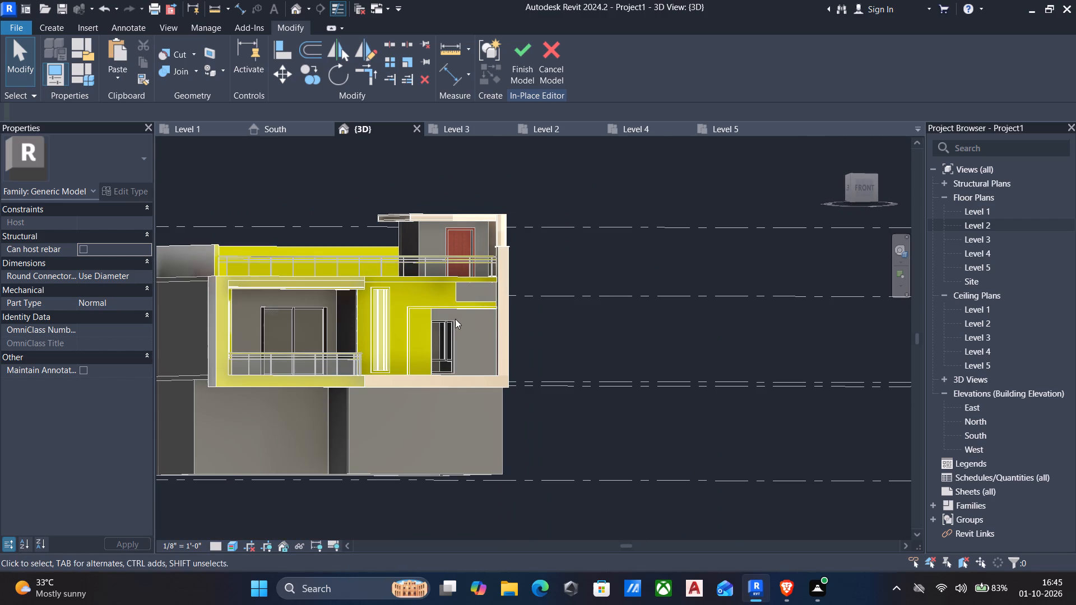
Assign the "walll" material to the thin L-shaped trim extrusion framing the wall area around the first-floor window beside the corner pillar.
{"action": "scroll", "coordinate": [458, 302], "scroll_direction": "up", "scroll_amount": 2}
{"action": "left_click", "coordinate": [411, 311]}
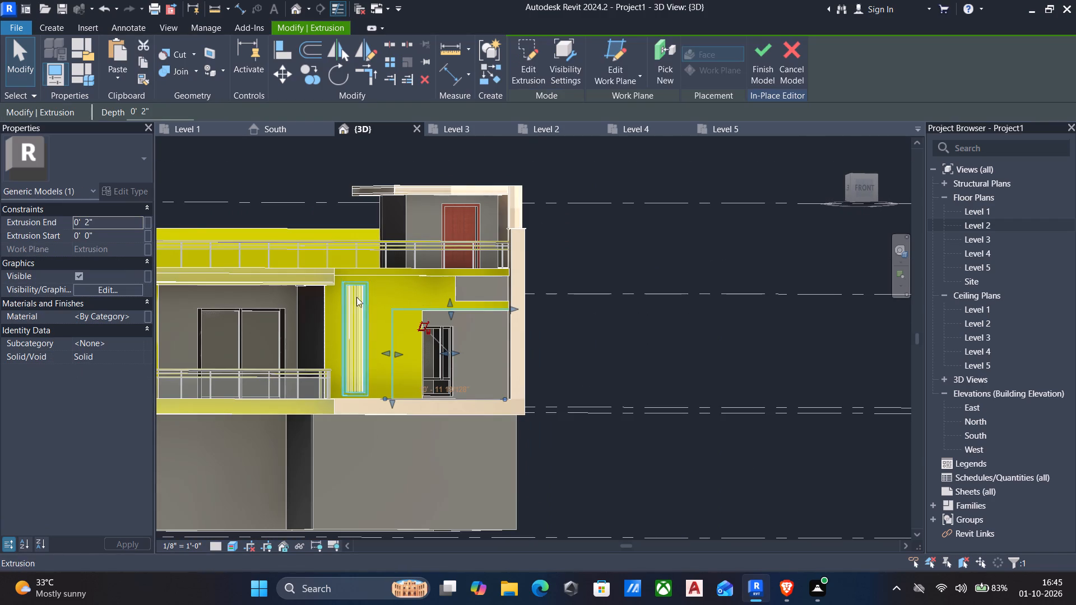
{"action": "left_click", "coordinate": [136, 317]}
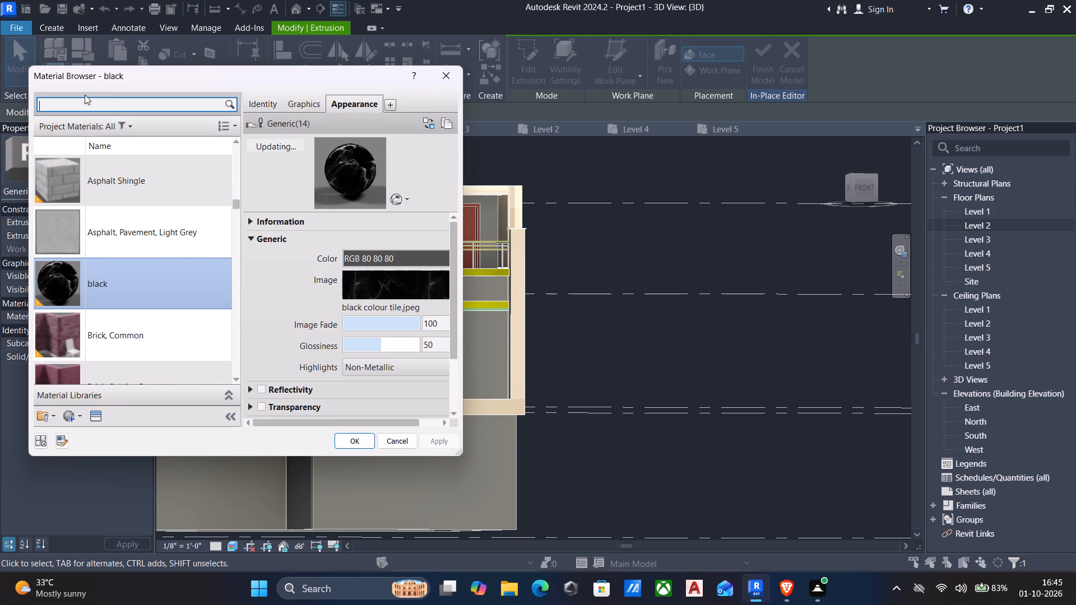
{"action": "scroll", "coordinate": [146, 329], "scroll_direction": "down", "scroll_amount": 7}
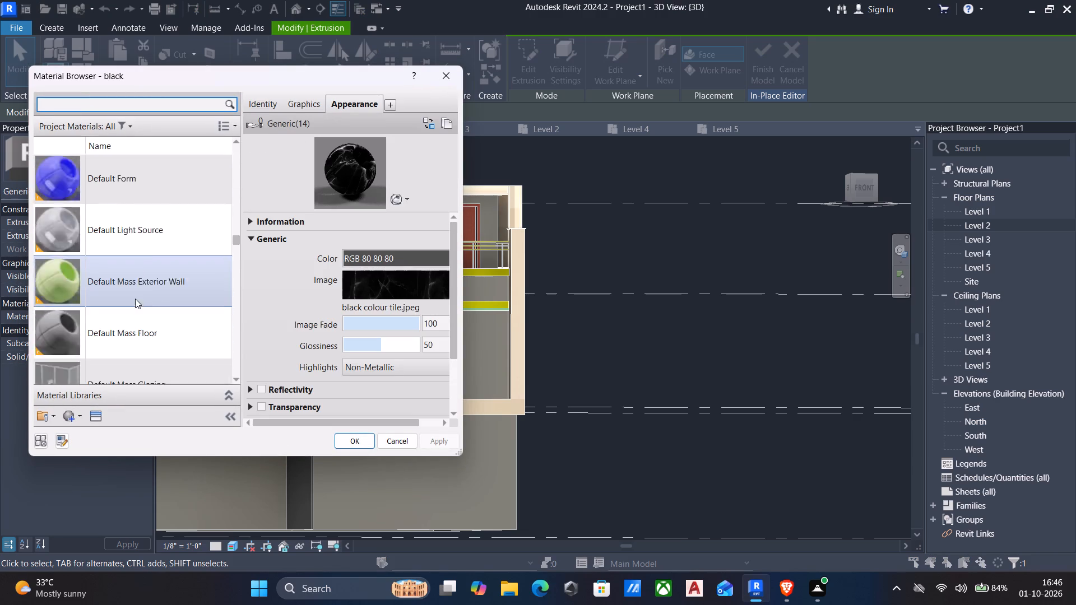
{"action": "scroll", "coordinate": [135, 299], "scroll_direction": "down", "scroll_amount": 19}
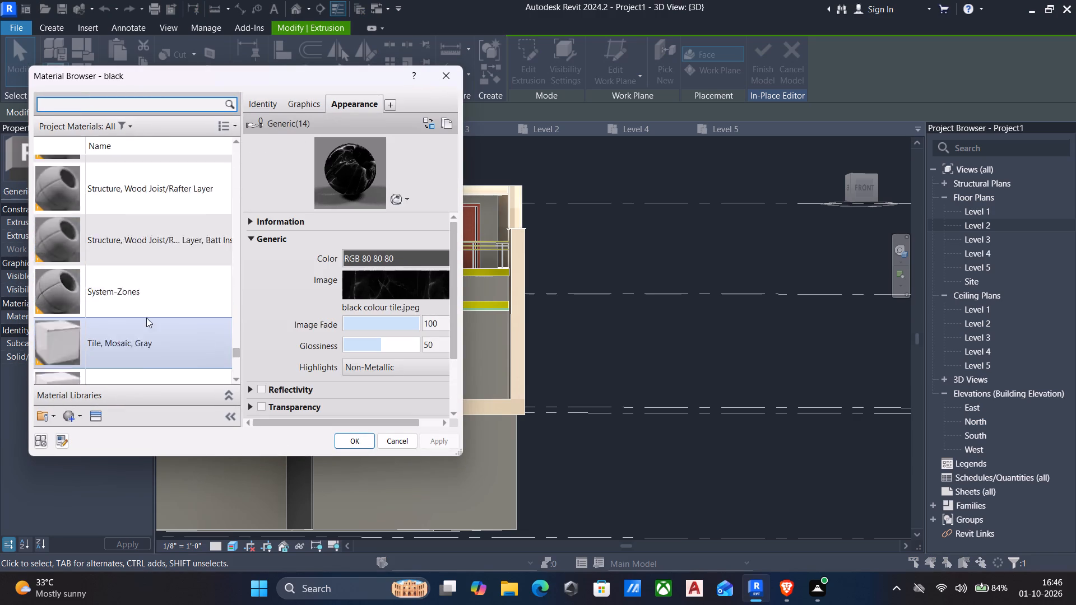
{"action": "scroll", "coordinate": [146, 318], "scroll_direction": "down", "scroll_amount": 3}
{"action": "scroll", "coordinate": [123, 273], "scroll_direction": "down", "scroll_amount": 5}
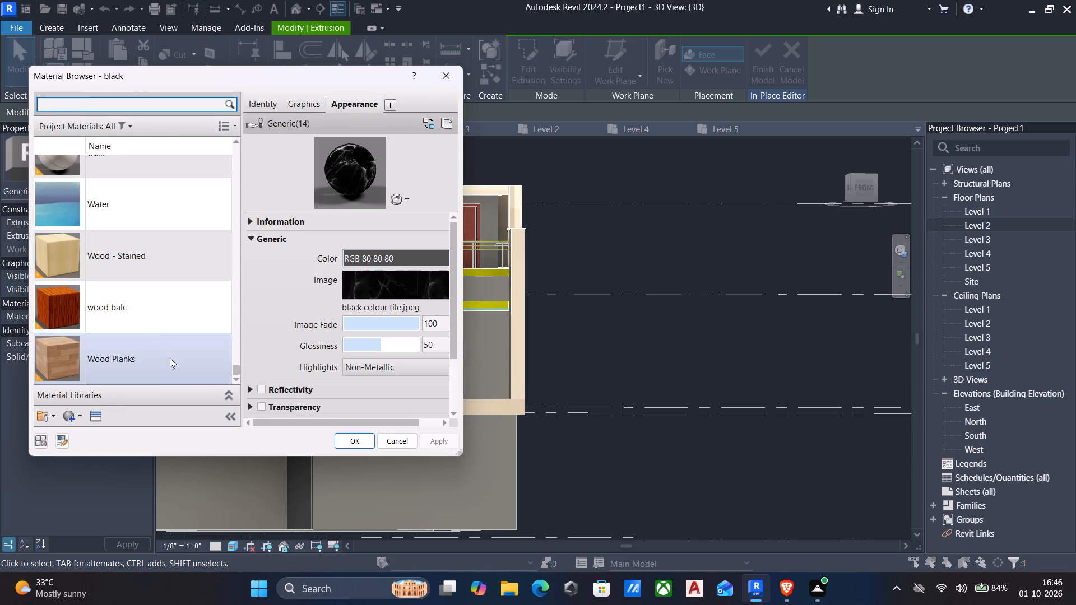
{"action": "scroll", "coordinate": [143, 242], "scroll_direction": "up", "scroll_amount": 2}
{"action": "scroll", "coordinate": [137, 265], "scroll_direction": "down", "scroll_amount": 4}
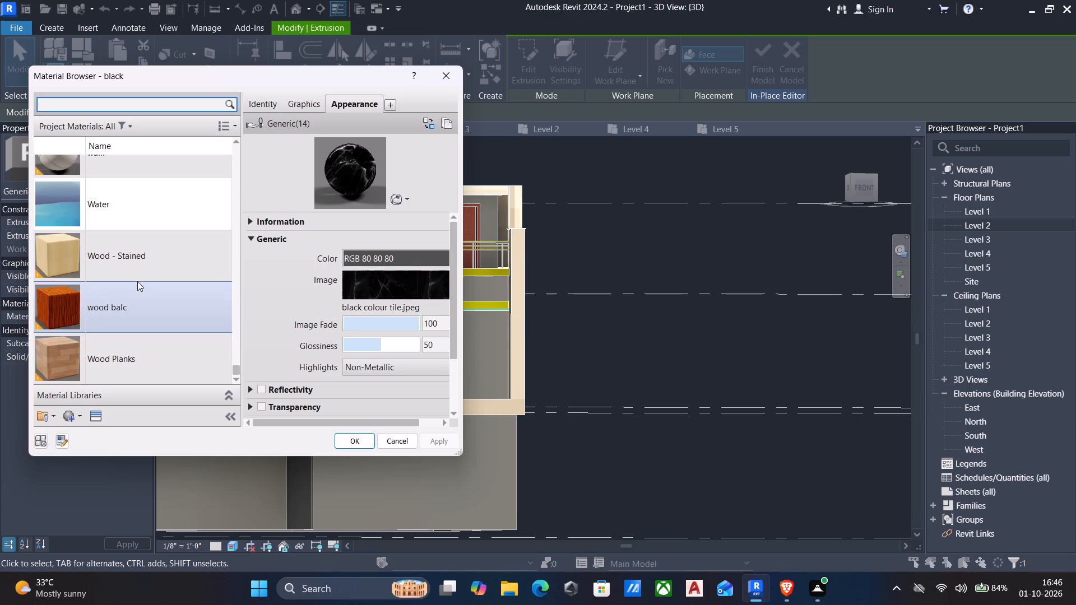
{"action": "scroll", "coordinate": [137, 272], "scroll_direction": "up", "scroll_amount": 2}
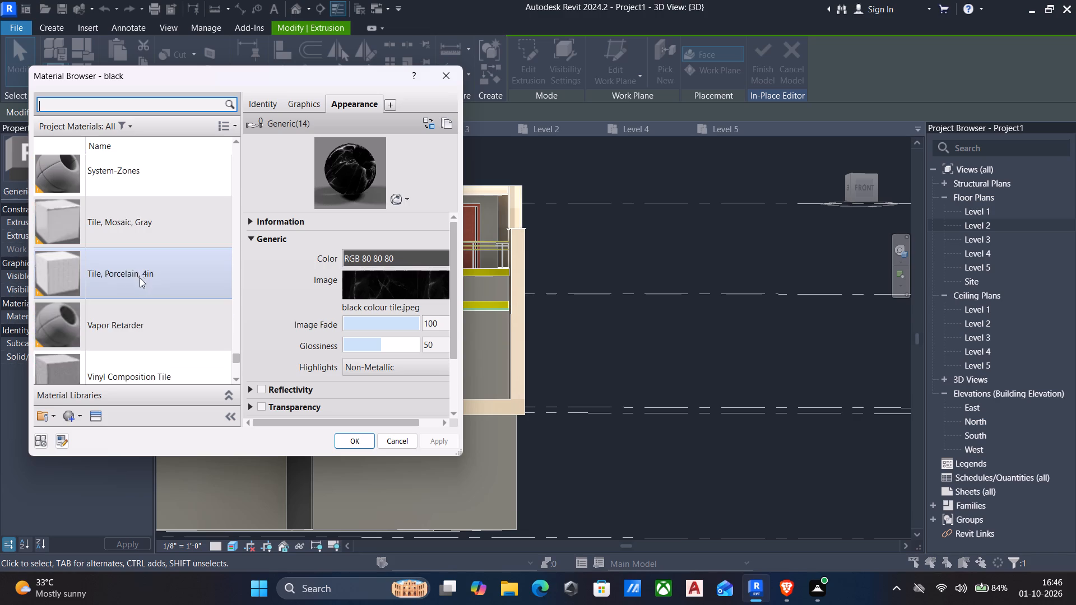
{"action": "scroll", "coordinate": [140, 278], "scroll_direction": "down", "scroll_amount": 3}
{"action": "scroll", "coordinate": [137, 246], "scroll_direction": "up", "scroll_amount": 1}
{"action": "left_click", "coordinate": [126, 294]}
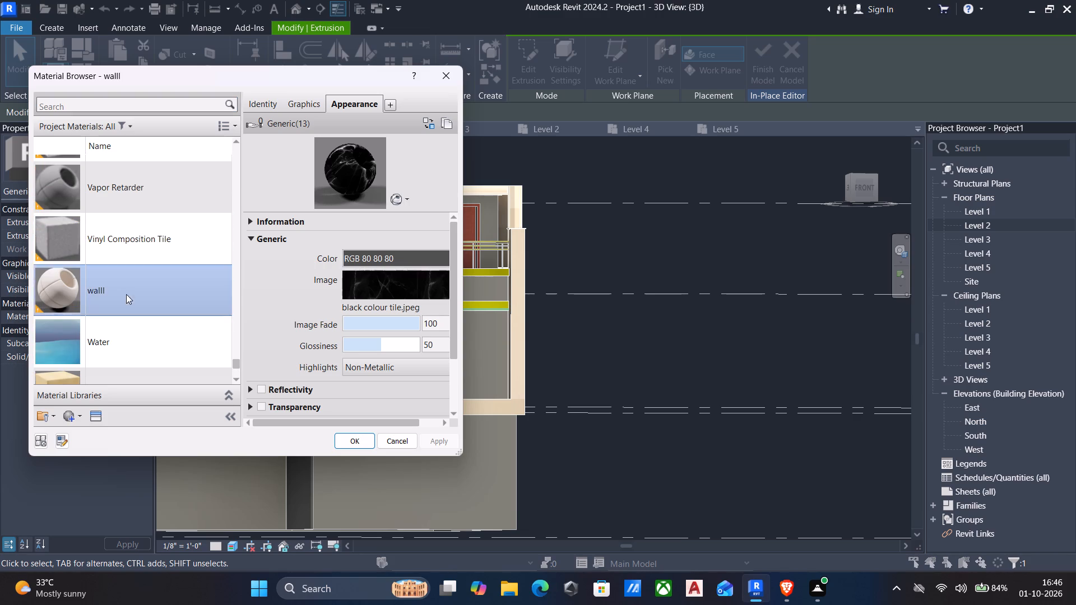
{"action": "left_click", "coordinate": [338, 436]}
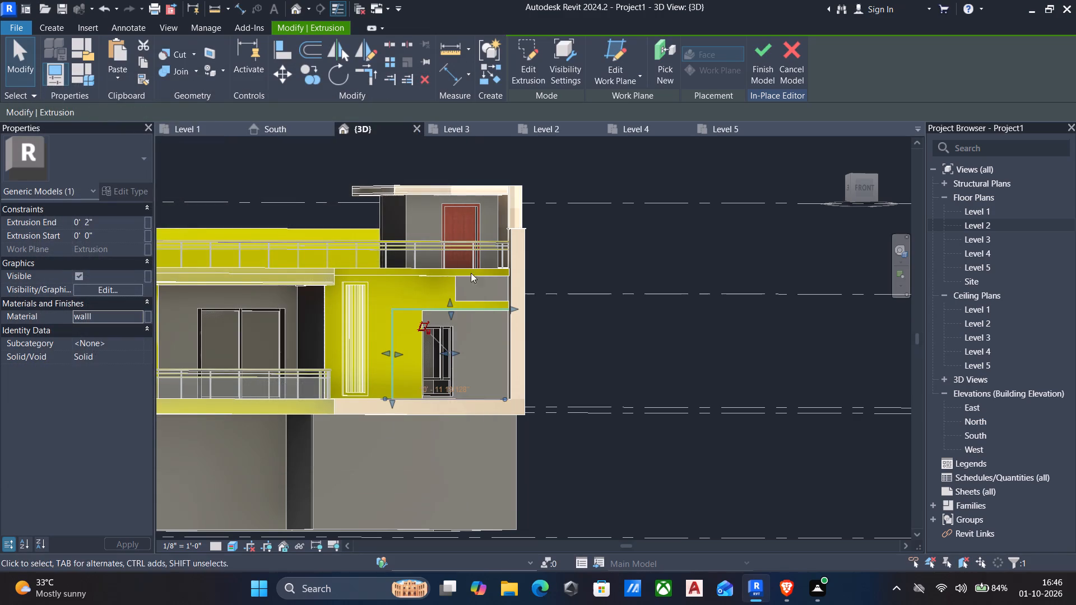
{"action": "key", "text": "Escape"}
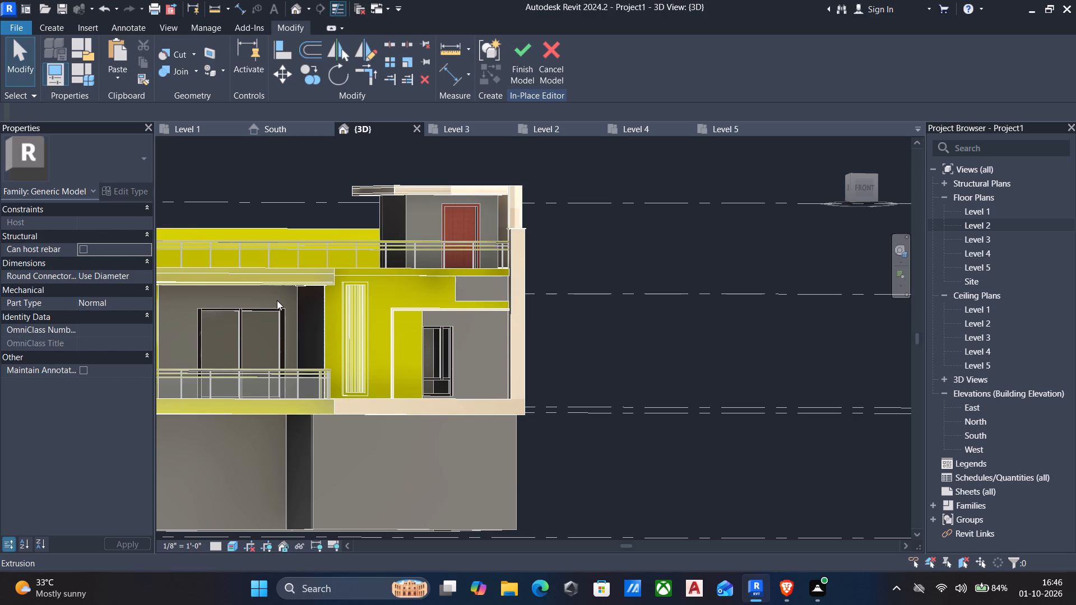
Assign the "mullions" material to the frame extrusion around the tall slatted panel on the yellow facade wall.
{"action": "scroll", "coordinate": [322, 286], "scroll_direction": "up", "scroll_amount": 5}
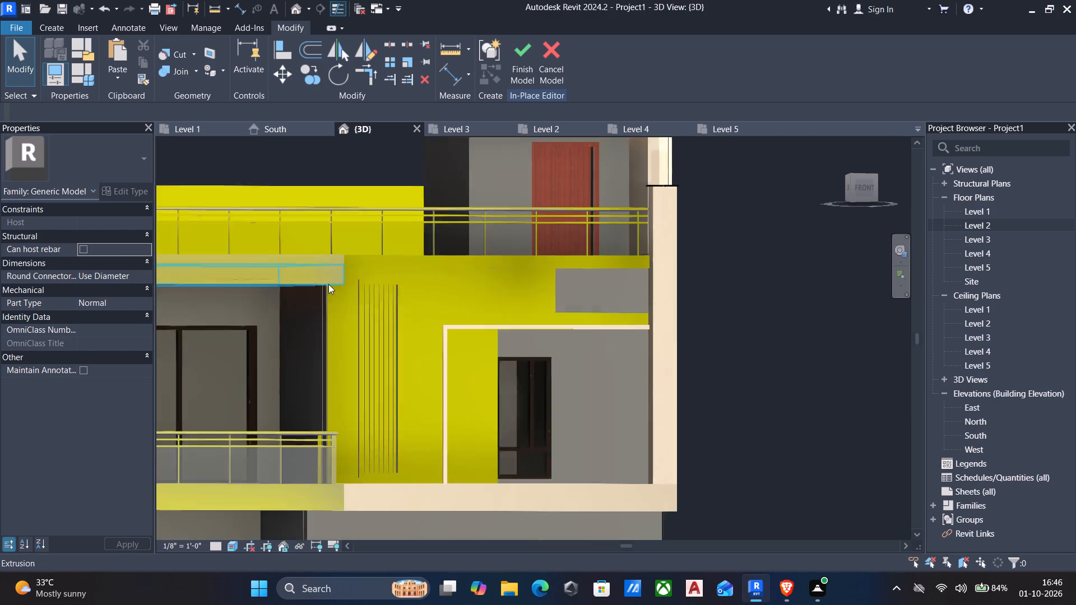
{"action": "scroll", "coordinate": [360, 278], "scroll_direction": "up", "scroll_amount": 3}
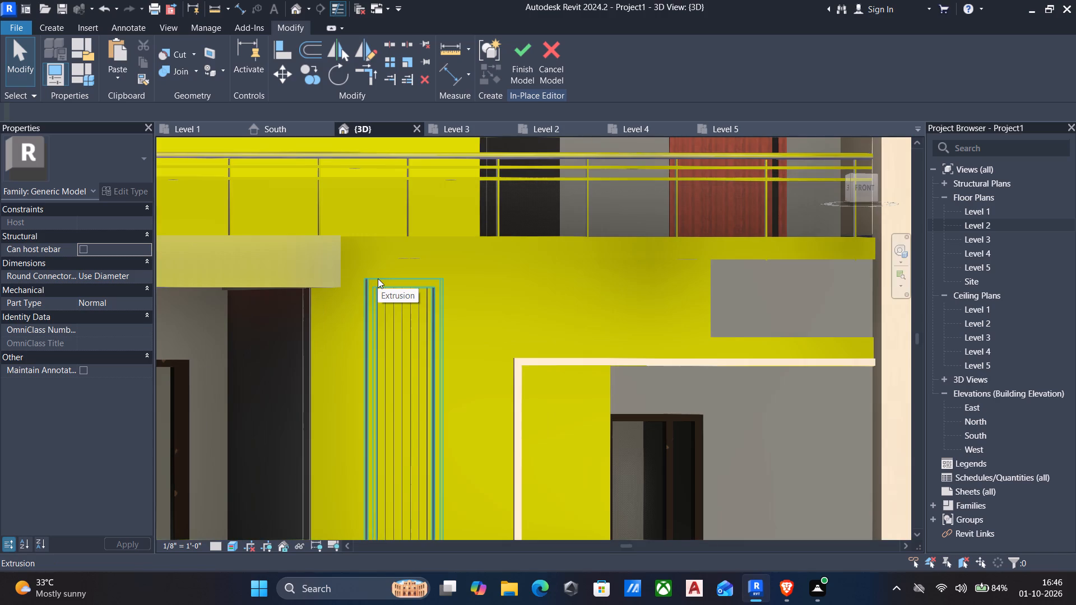
{"action": "left_click", "coordinate": [378, 278]}
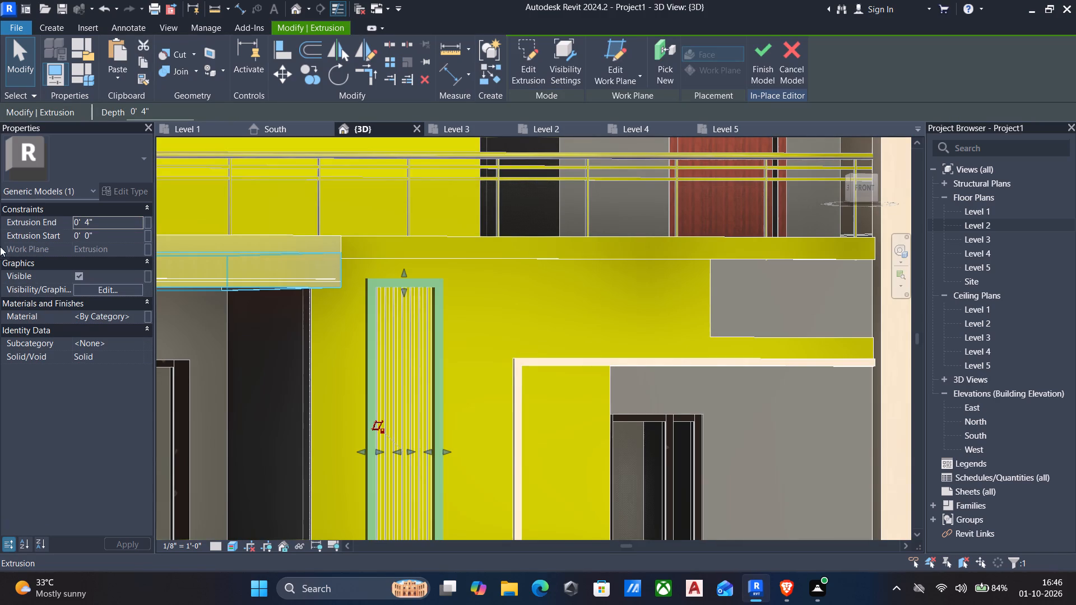
{"action": "left_click", "coordinate": [139, 316]}
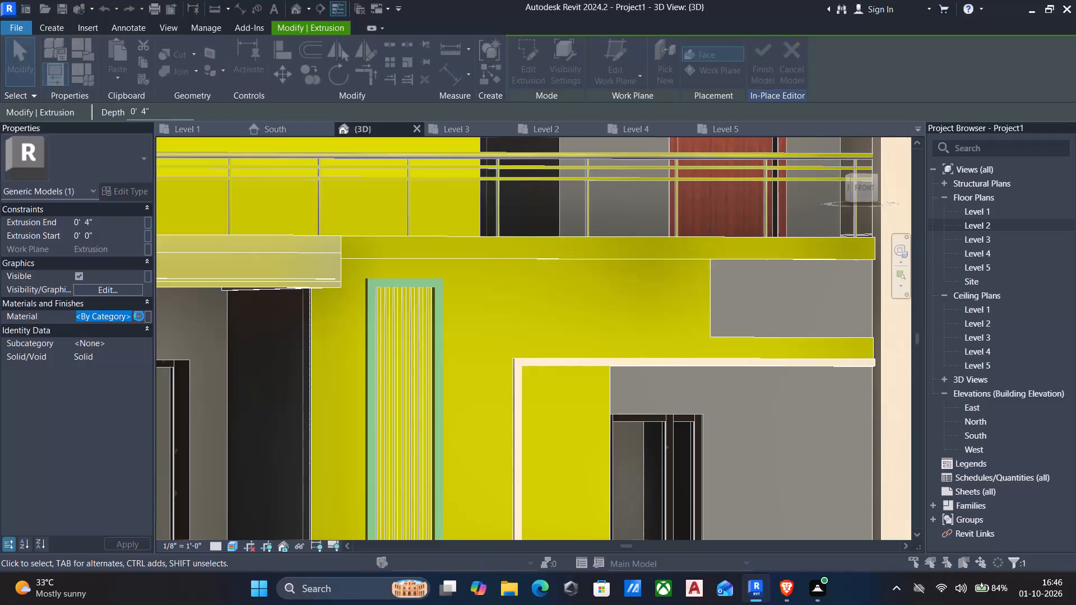
{"action": "scroll", "coordinate": [148, 262], "scroll_direction": "up", "scroll_amount": 4}
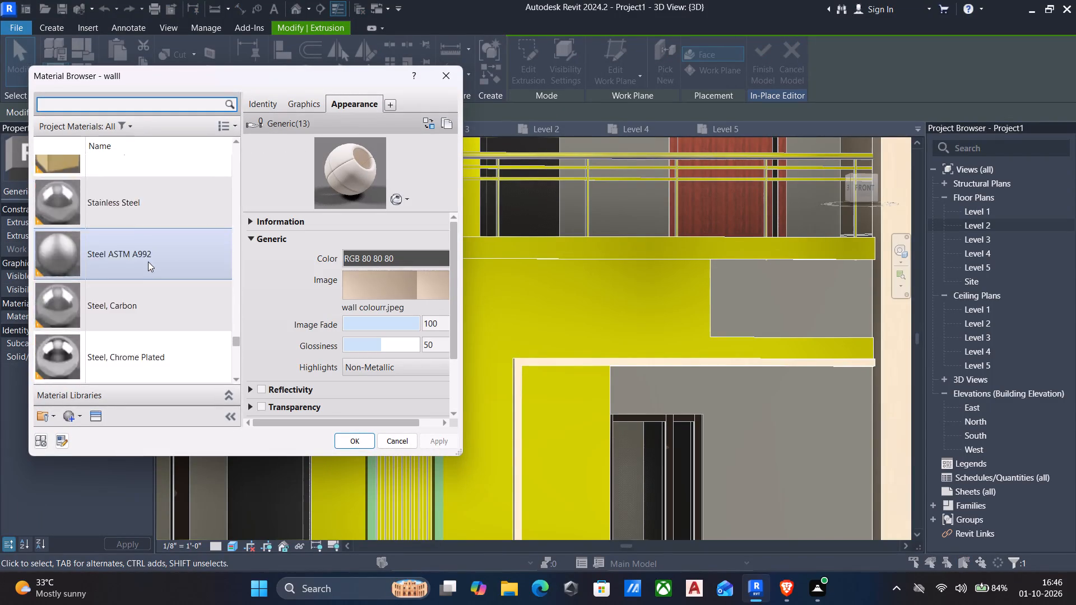
{"action": "scroll", "coordinate": [148, 262], "scroll_direction": "up", "scroll_amount": 15}
{"action": "scroll", "coordinate": [133, 259], "scroll_direction": "down", "scroll_amount": 1}
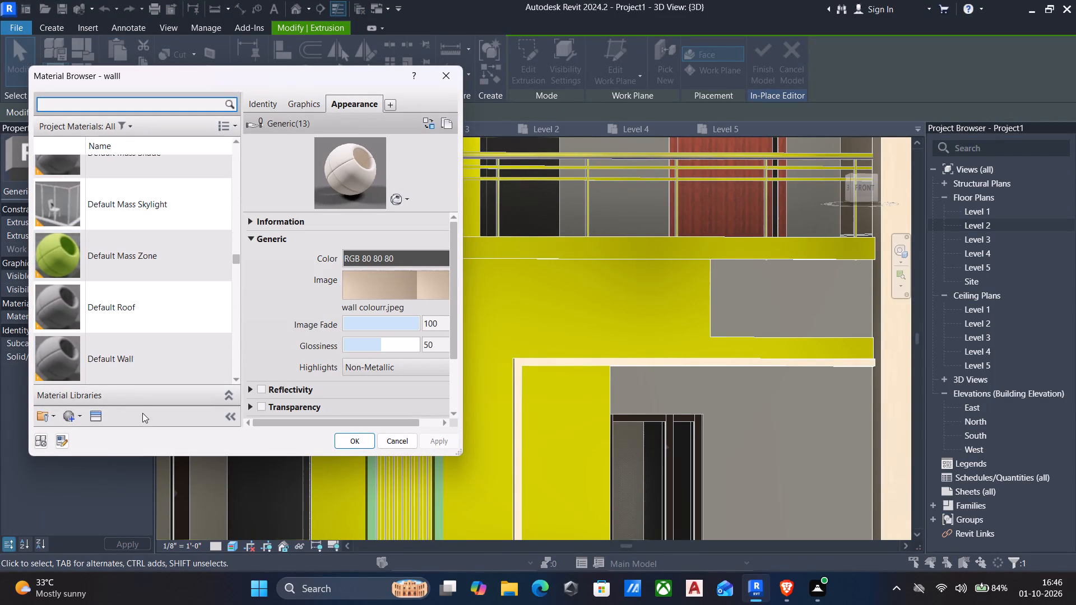
{"action": "scroll", "coordinate": [103, 268], "scroll_direction": "down", "scroll_amount": 5}
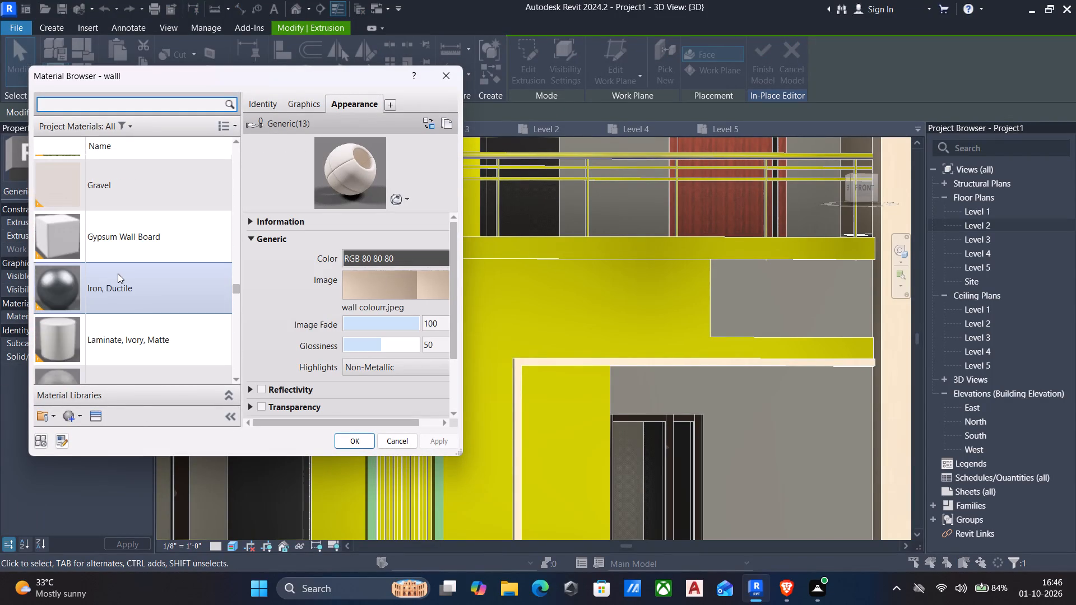
{"action": "scroll", "coordinate": [118, 273], "scroll_direction": "down", "scroll_amount": 4}
{"action": "scroll", "coordinate": [118, 273], "scroll_direction": "up", "scroll_amount": 3}
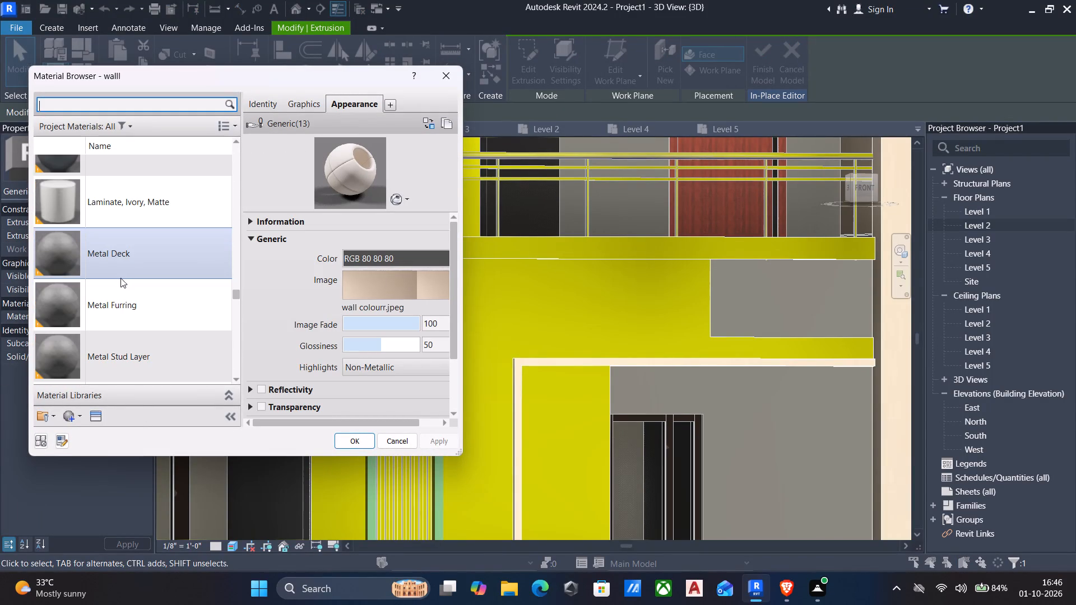
{"action": "scroll", "coordinate": [120, 278], "scroll_direction": "down", "scroll_amount": 1}
{"action": "left_click", "coordinate": [124, 277]}
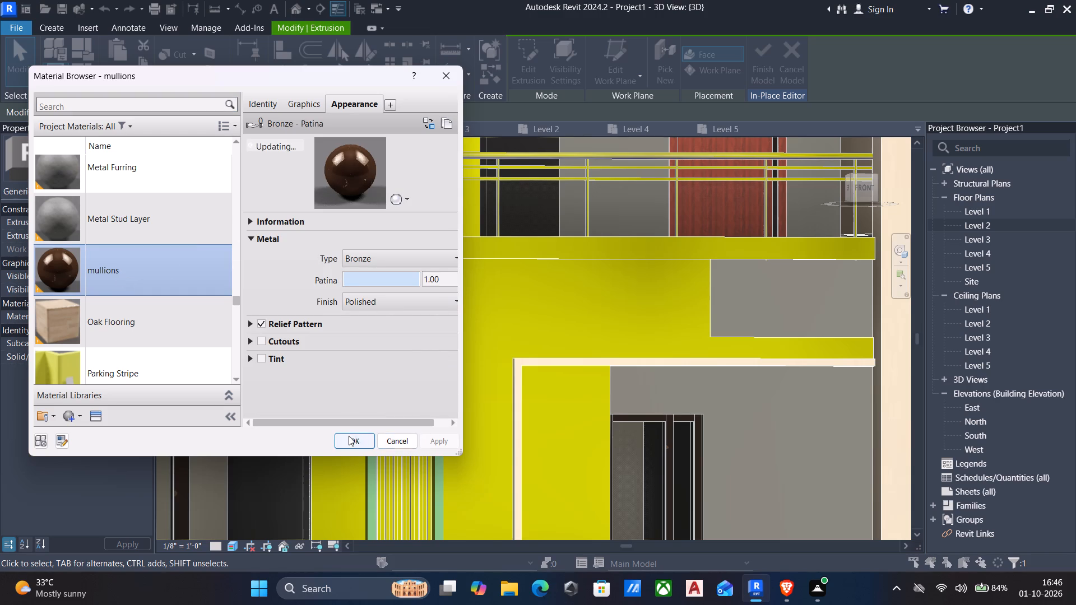
{"action": "left_click", "coordinate": [347, 436]}
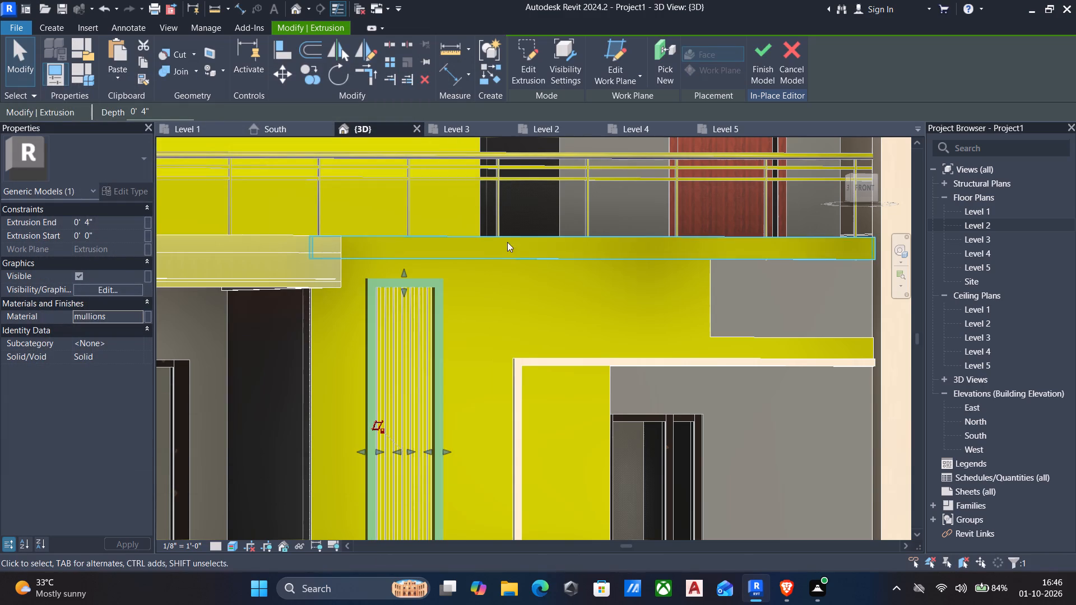
{"action": "key", "text": "Escape"}
Assign the "Wood - Stained" material to the vertical slats inside the tall framed panel.
{"action": "scroll", "coordinate": [391, 334], "scroll_direction": "down", "scroll_amount": 2}
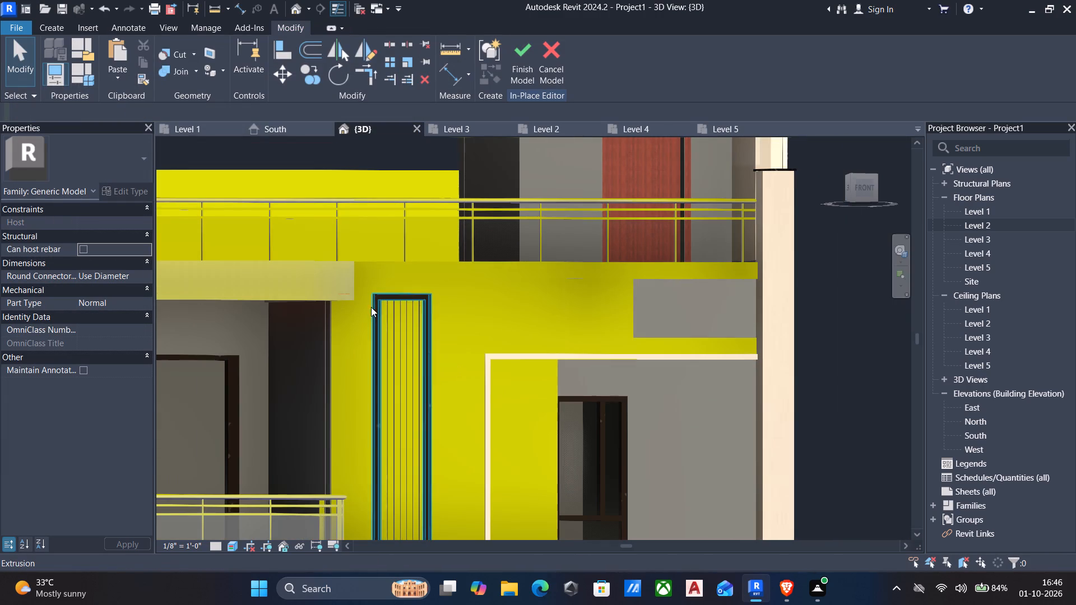
{"action": "left_click_drag", "start_coordinate": [360, 285], "coordinate": [461, 427]}
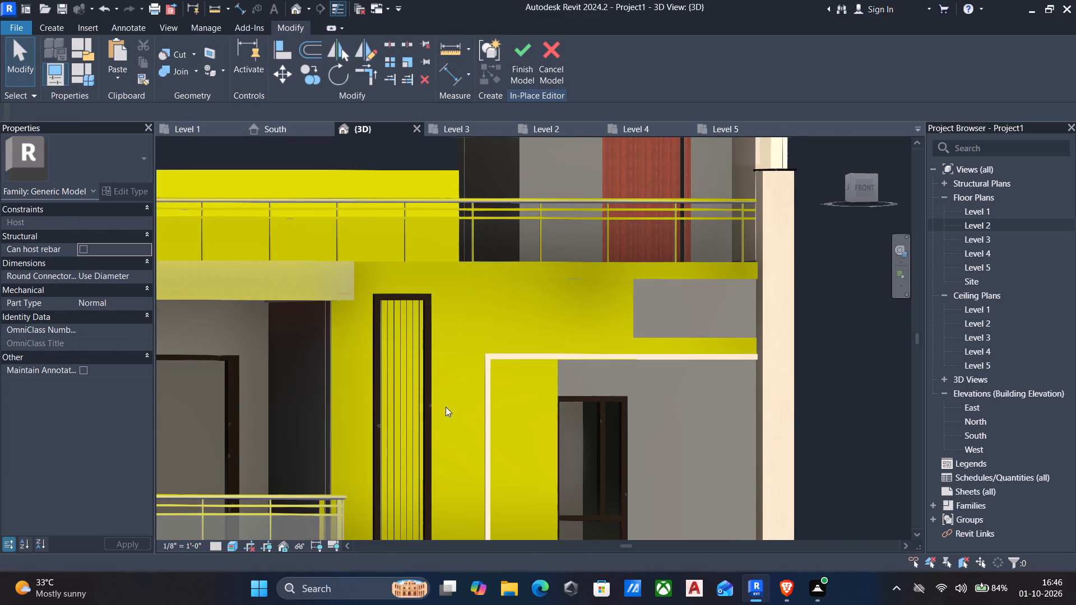
{"action": "left_click", "coordinate": [418, 399]}
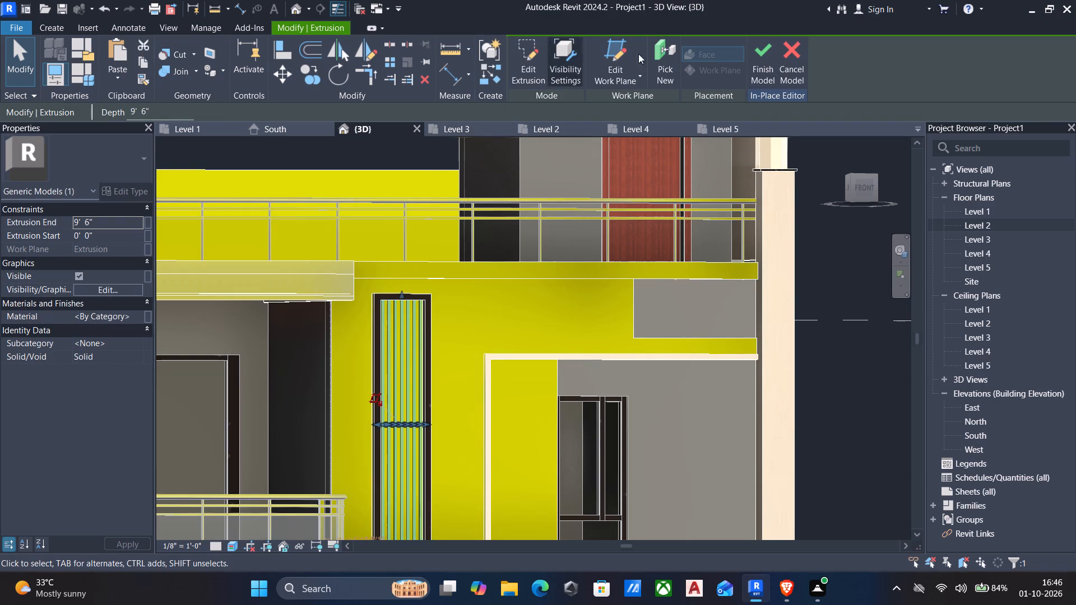
{"action": "left_click", "coordinate": [135, 319]}
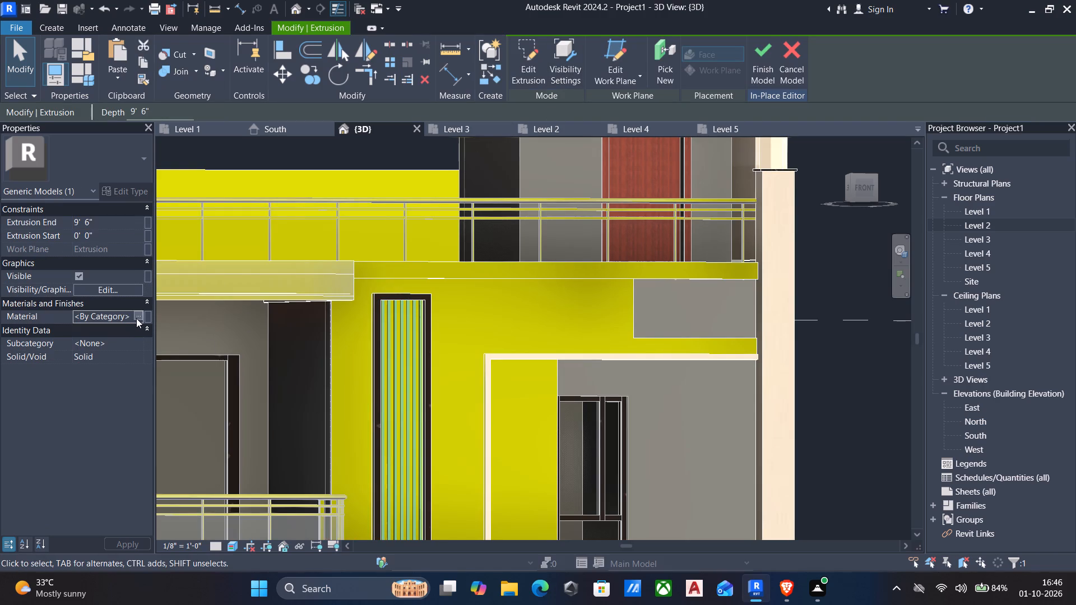
{"action": "scroll", "coordinate": [131, 312], "scroll_direction": "down", "scroll_amount": 5}
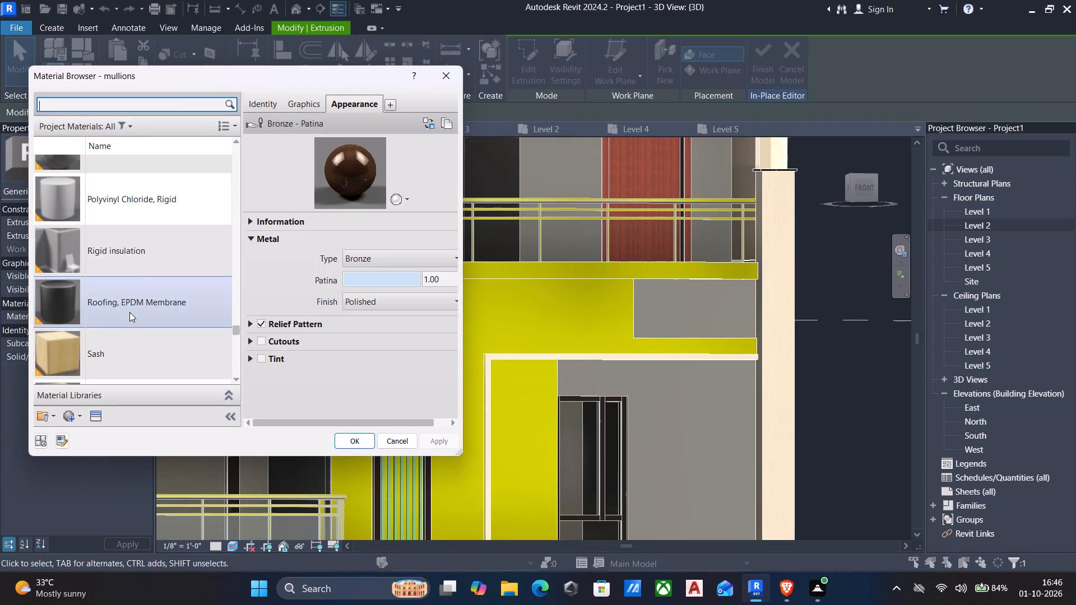
{"action": "scroll", "coordinate": [129, 312], "scroll_direction": "down", "scroll_amount": 9}
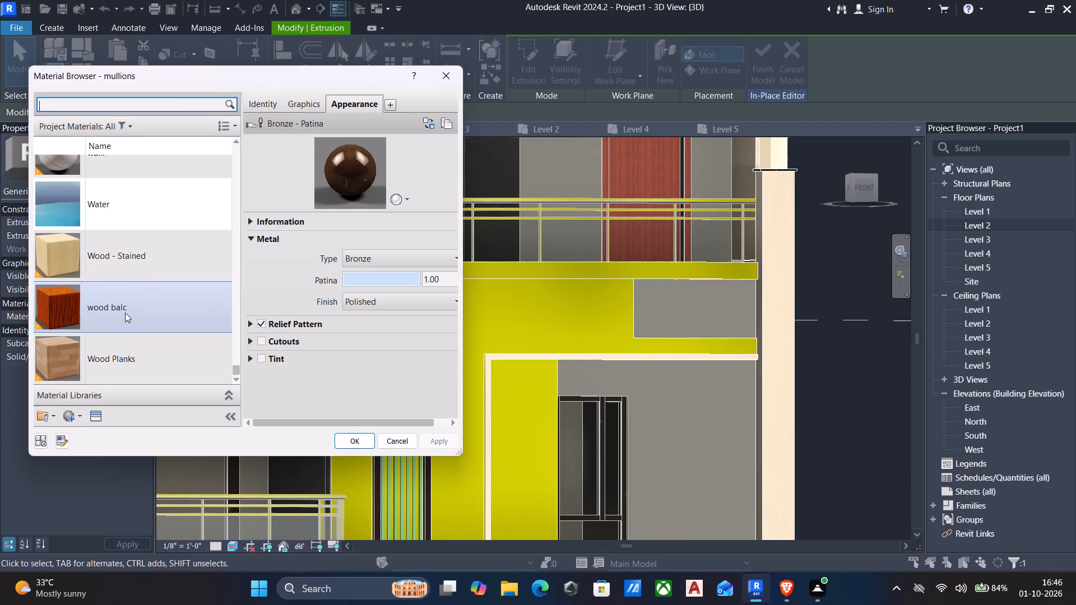
{"action": "left_click", "coordinate": [115, 258]}
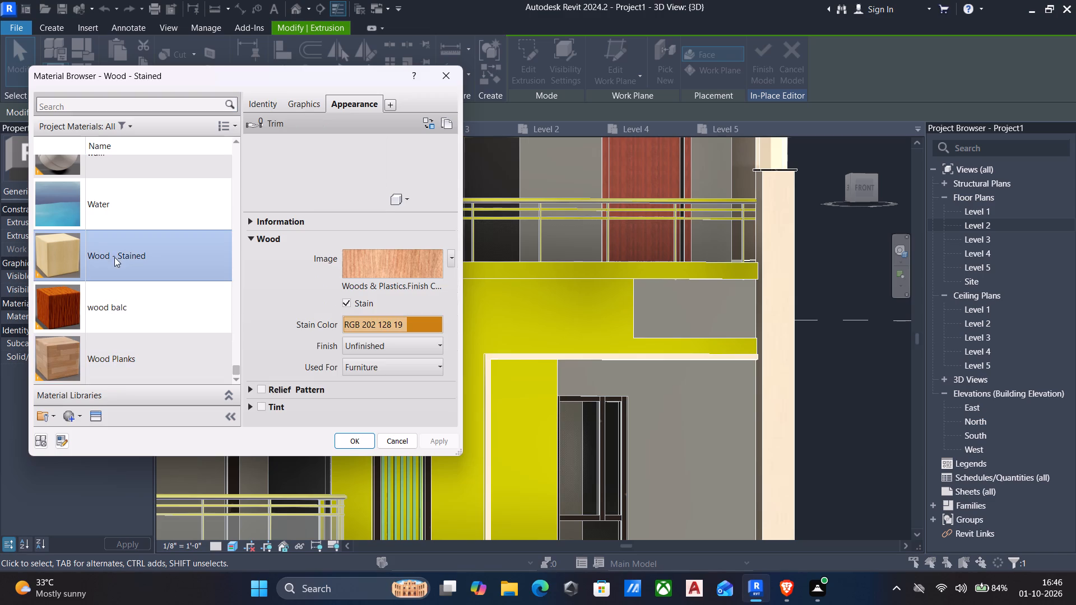
{"action": "left_click", "coordinate": [350, 441]}
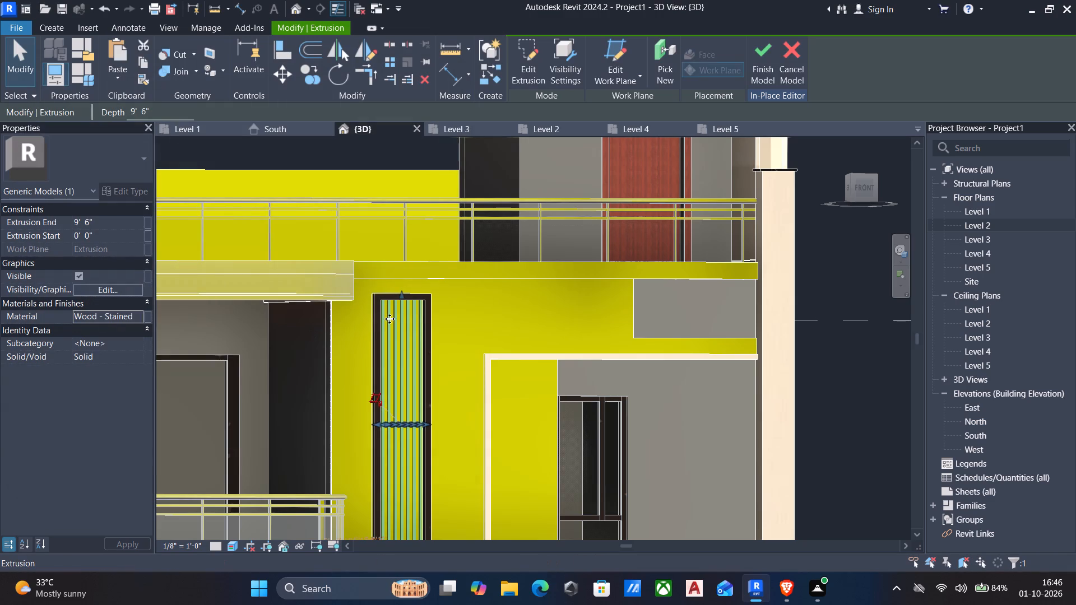
{"action": "key", "text": "Escape"}
Inspect the slatted panel and the whole front facade from closer and farther angles.
{"action": "scroll", "coordinate": [477, 381], "scroll_direction": "down", "scroll_amount": 1}
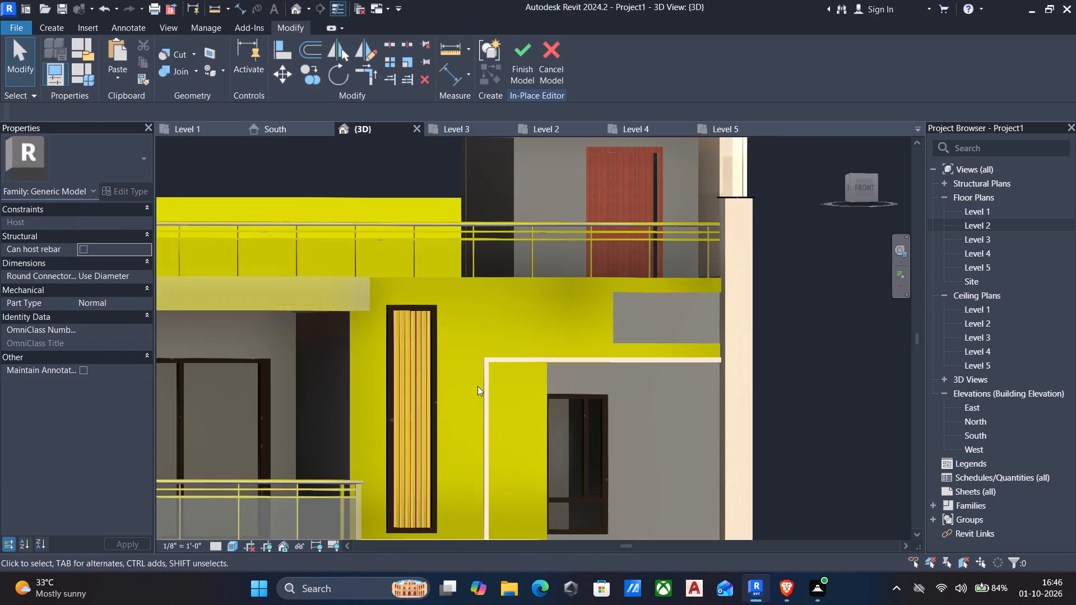
{"action": "middle_click_drag", "start_coordinate": [475, 388], "coordinate": [418, 409], "text": "shift"}
{"action": "scroll", "coordinate": [402, 438], "scroll_direction": "down", "scroll_amount": 2}
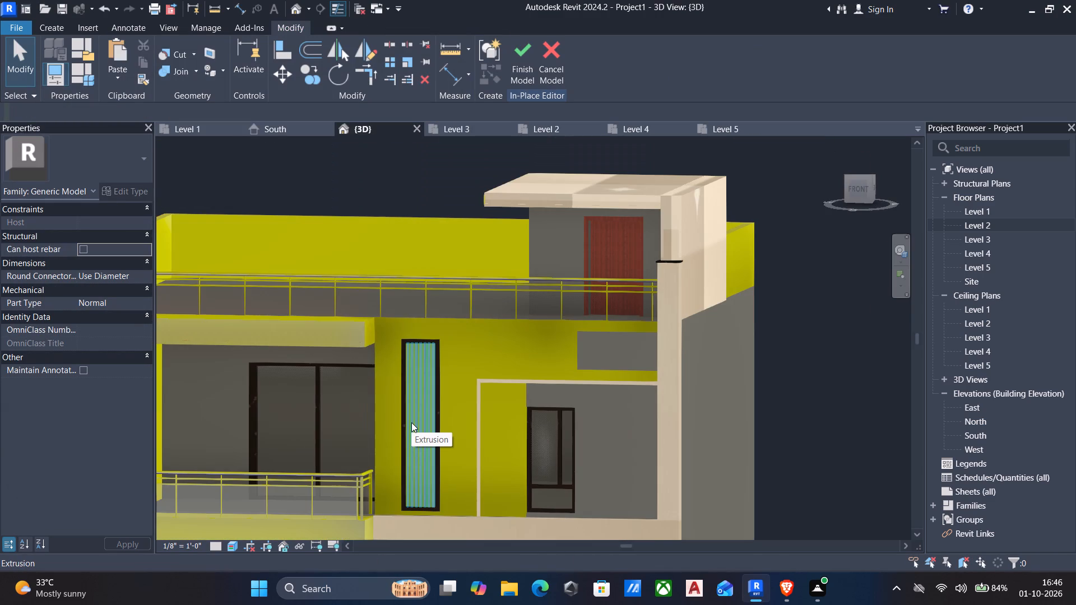
{"action": "scroll", "coordinate": [409, 417], "scroll_direction": "up", "scroll_amount": 3}
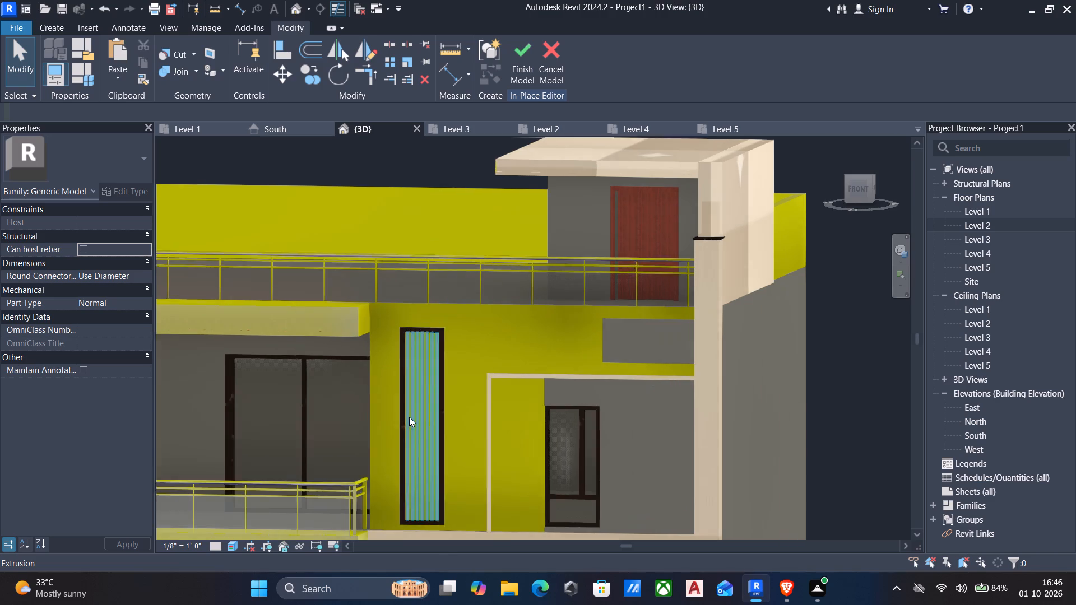
{"action": "scroll", "coordinate": [389, 397], "scroll_direction": "up", "scroll_amount": 2}
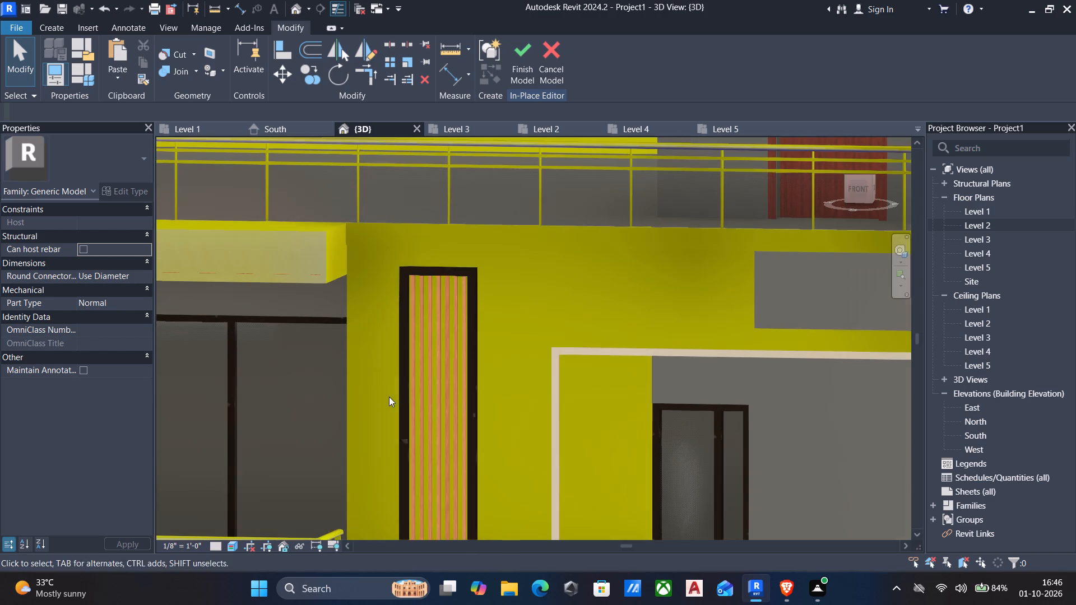
{"action": "scroll", "coordinate": [419, 402], "scroll_direction": "down", "scroll_amount": 4}
{"action": "middle_click_drag", "start_coordinate": [573, 426], "coordinate": [611, 421]}
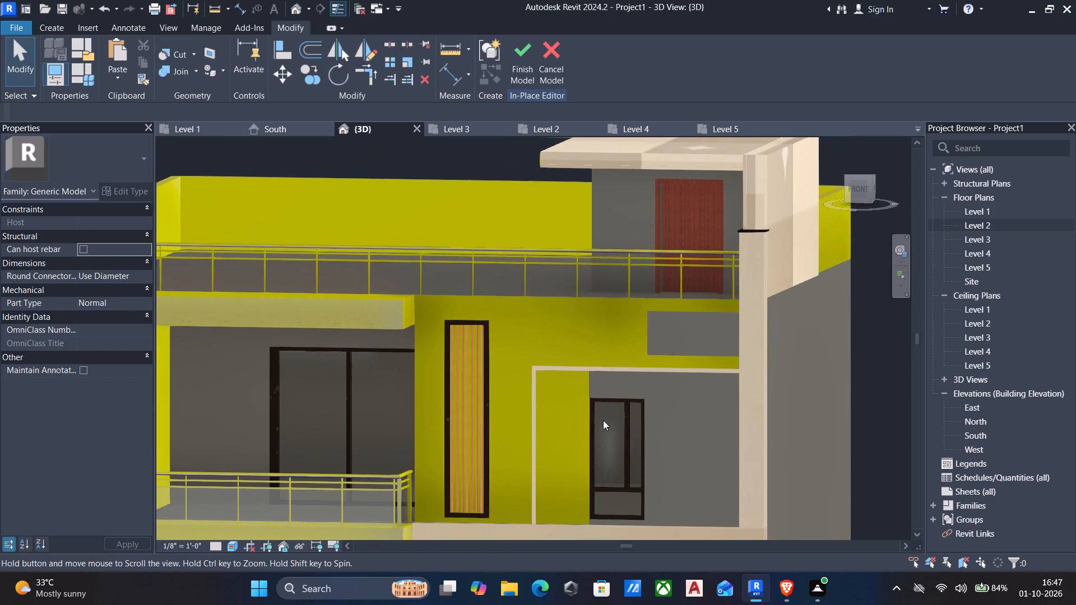
{"action": "scroll", "coordinate": [704, 437], "scroll_direction": "down", "scroll_amount": 4}
{"action": "middle_click_drag", "start_coordinate": [696, 453], "coordinate": [662, 393]}
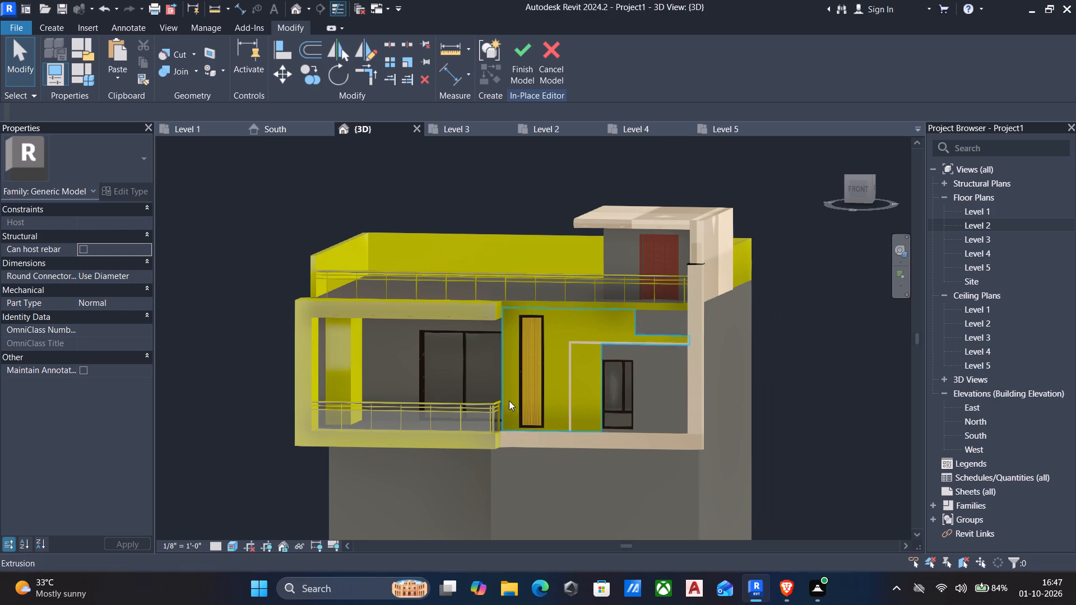
{"action": "scroll", "coordinate": [544, 435], "scroll_direction": "down", "scroll_amount": 3}
{"action": "middle_click_drag", "start_coordinate": [544, 435], "coordinate": [513, 357]}
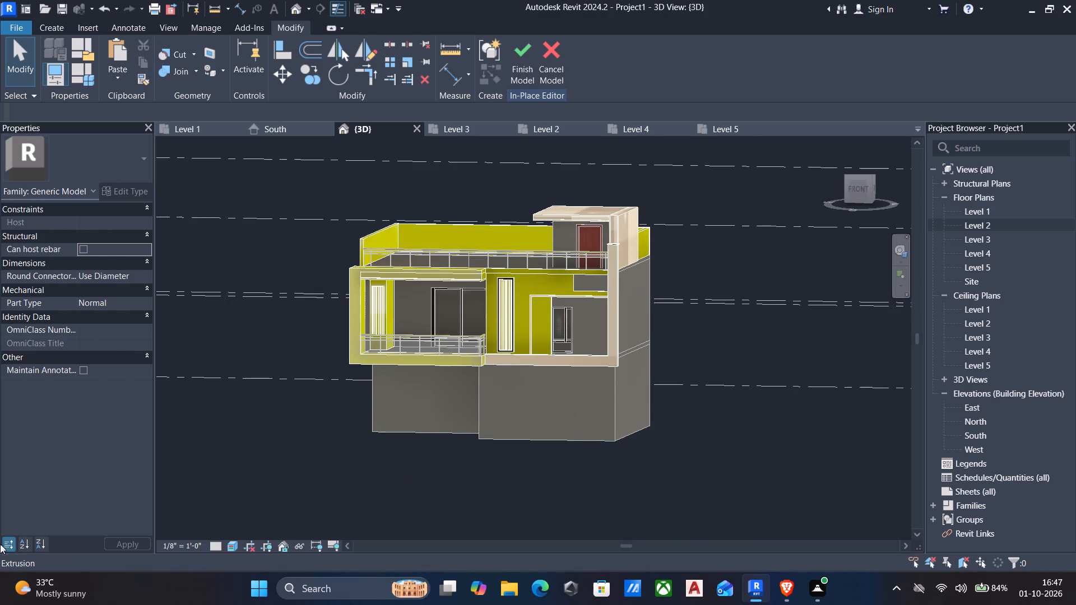
Assign the "walll" material to the projecting frame extrusion around the first-floor balcony.
{"action": "scroll", "coordinate": [441, 365], "scroll_direction": "down", "scroll_amount": 1}
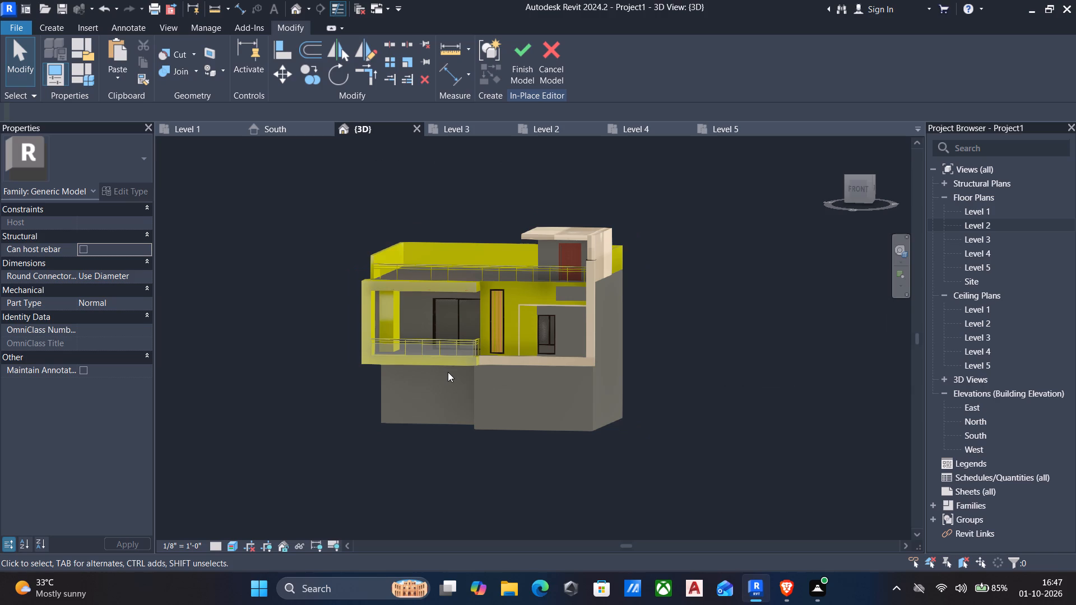
{"action": "left_click", "coordinate": [370, 286]}
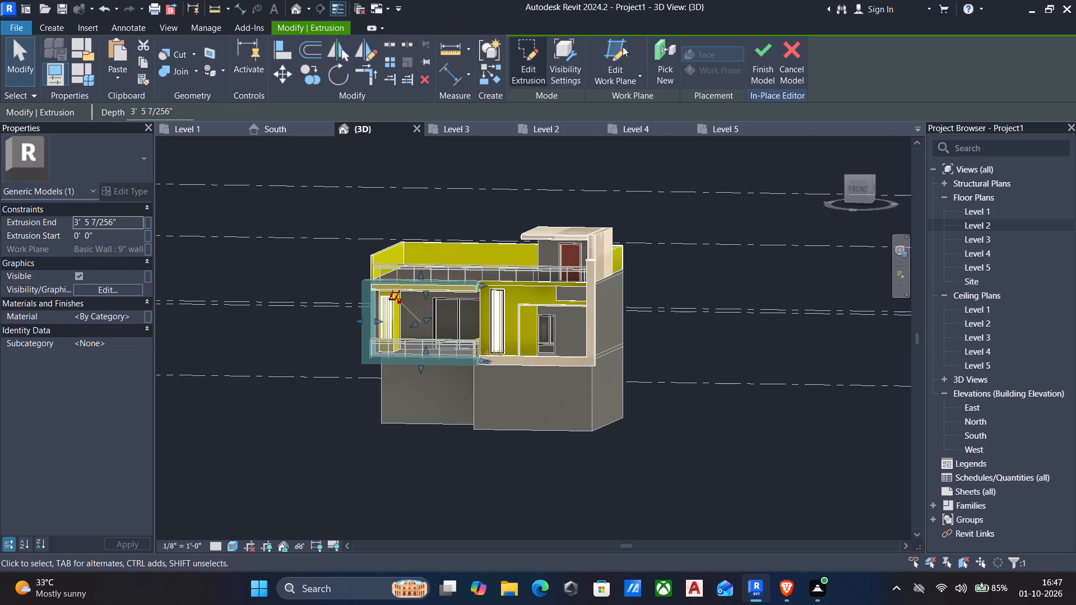
{"action": "left_click", "coordinate": [138, 315]}
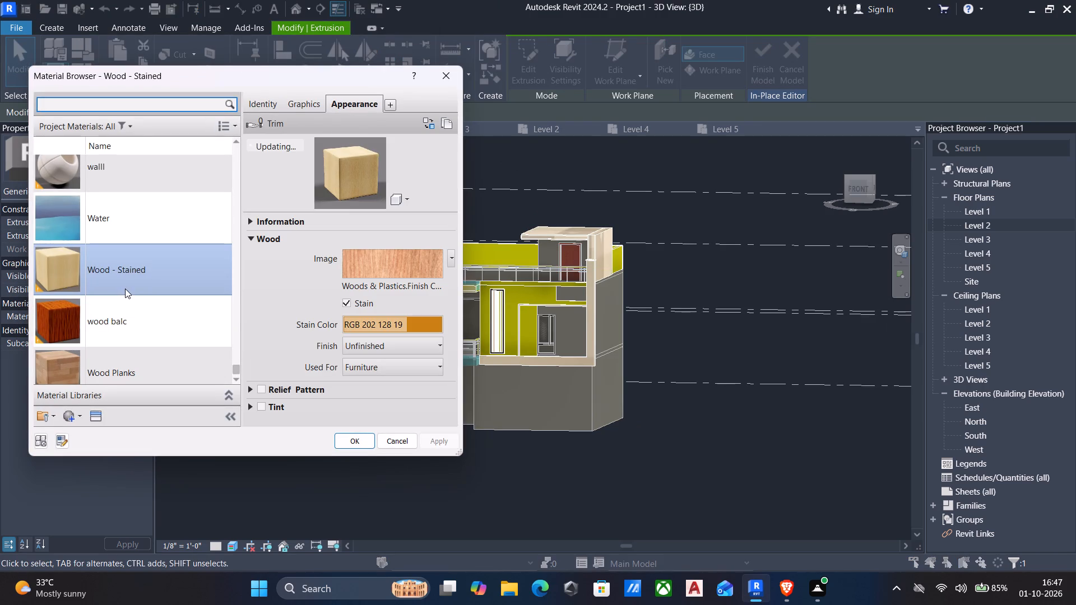
{"action": "scroll", "coordinate": [134, 310], "scroll_direction": "down", "scroll_amount": 6}
{"action": "scroll", "coordinate": [139, 315], "scroll_direction": "up", "scroll_amount": 4}
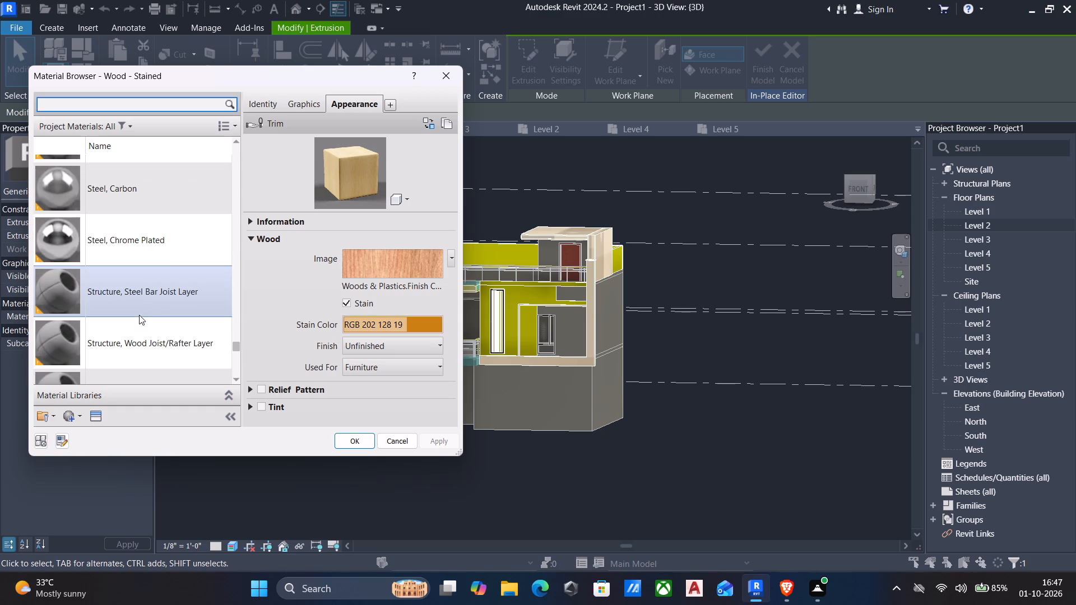
{"action": "scroll", "coordinate": [139, 315], "scroll_direction": "down", "scroll_amount": 3}
{"action": "left_click", "coordinate": [127, 299]}
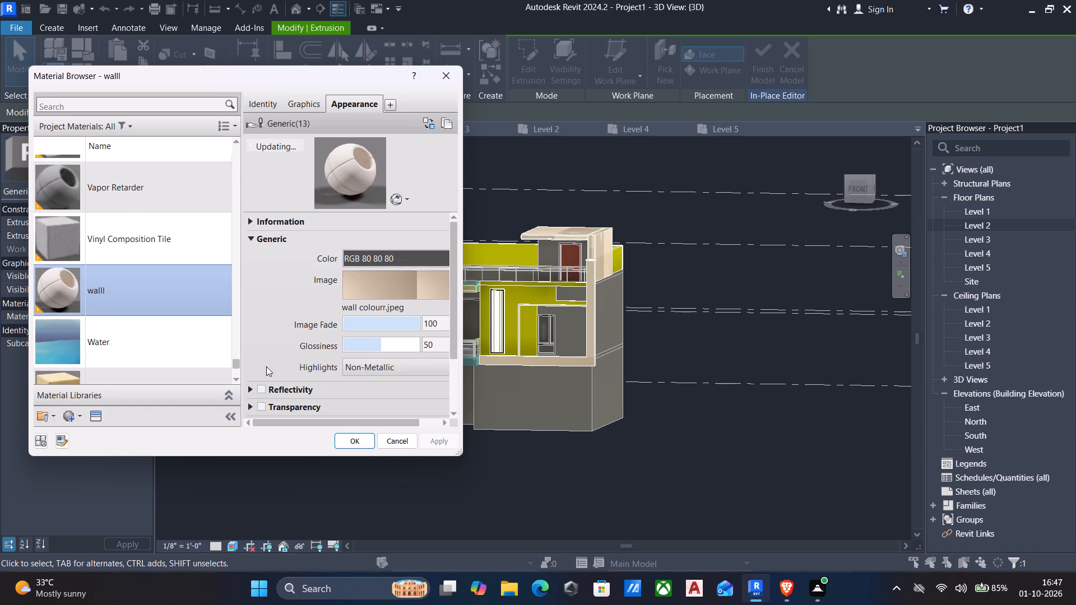
{"action": "left_click", "coordinate": [342, 435]}
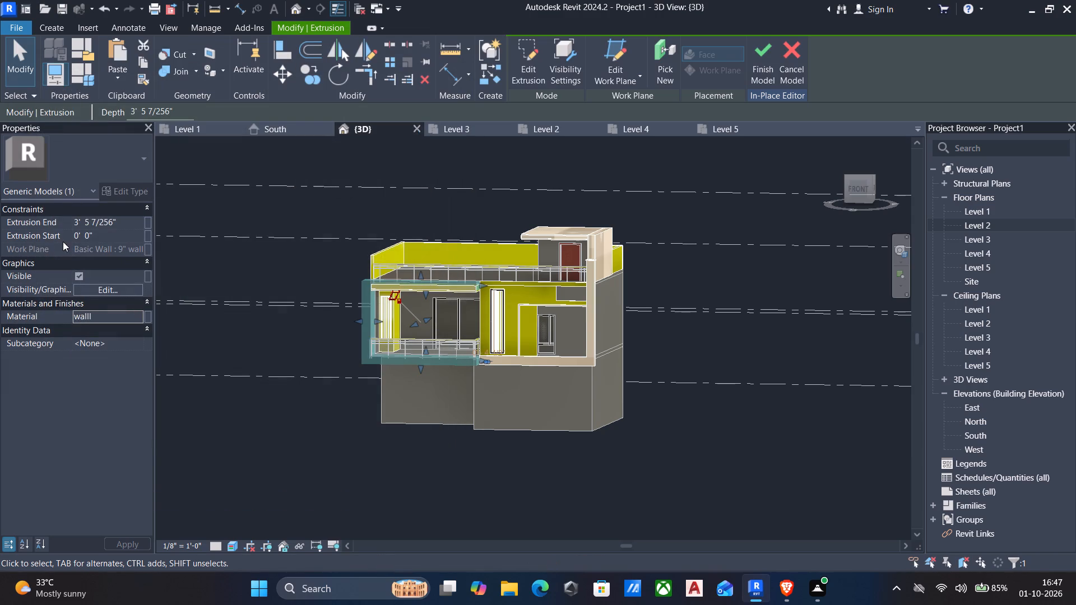
{"action": "key", "text": "Escape"}
Assign the "walll" material to the thin 1' 0" deep extrusion under the top of the balcony frame.
{"action": "scroll", "coordinate": [398, 297], "scroll_direction": "up", "scroll_amount": 3}
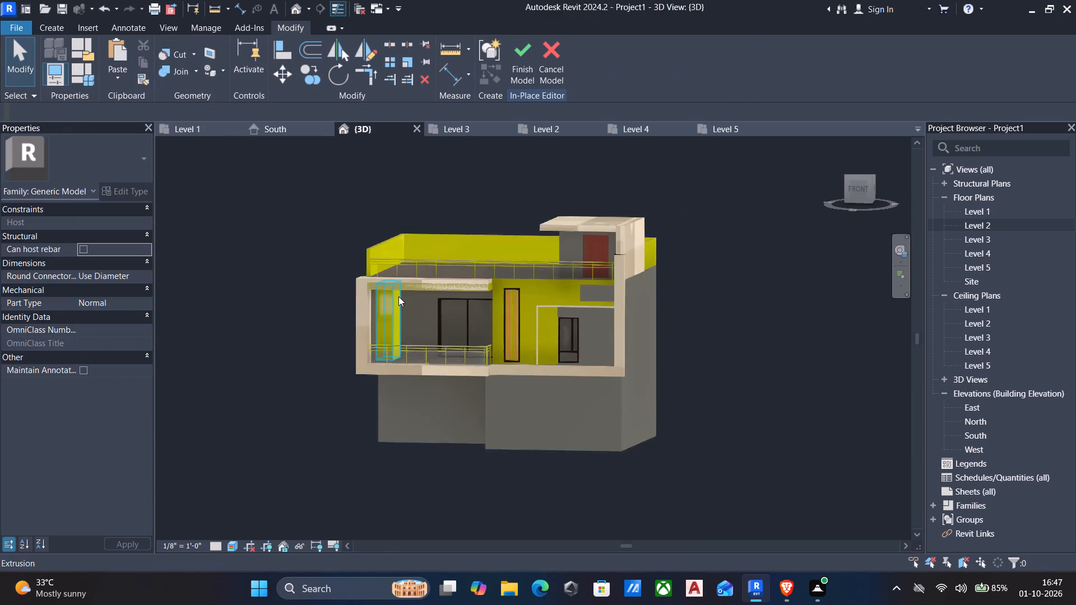
{"action": "scroll", "coordinate": [398, 296], "scroll_direction": "up", "scroll_amount": 2}
{"action": "scroll", "coordinate": [395, 250], "scroll_direction": "up", "scroll_amount": 6}
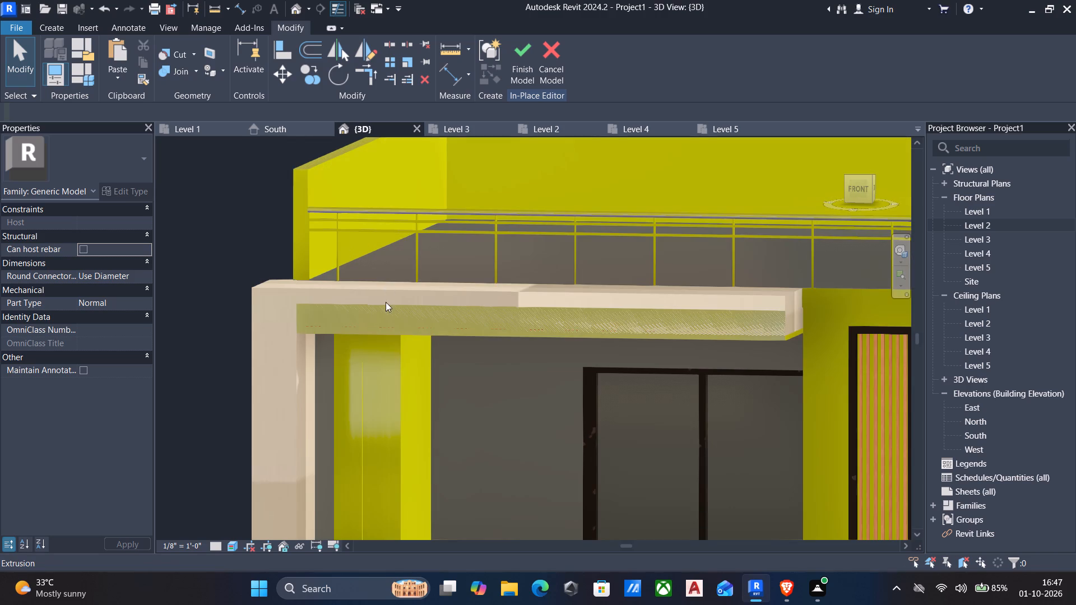
{"action": "left_click", "coordinate": [353, 332]}
{"action": "scroll", "coordinate": [353, 332], "scroll_direction": "down", "scroll_amount": 5}
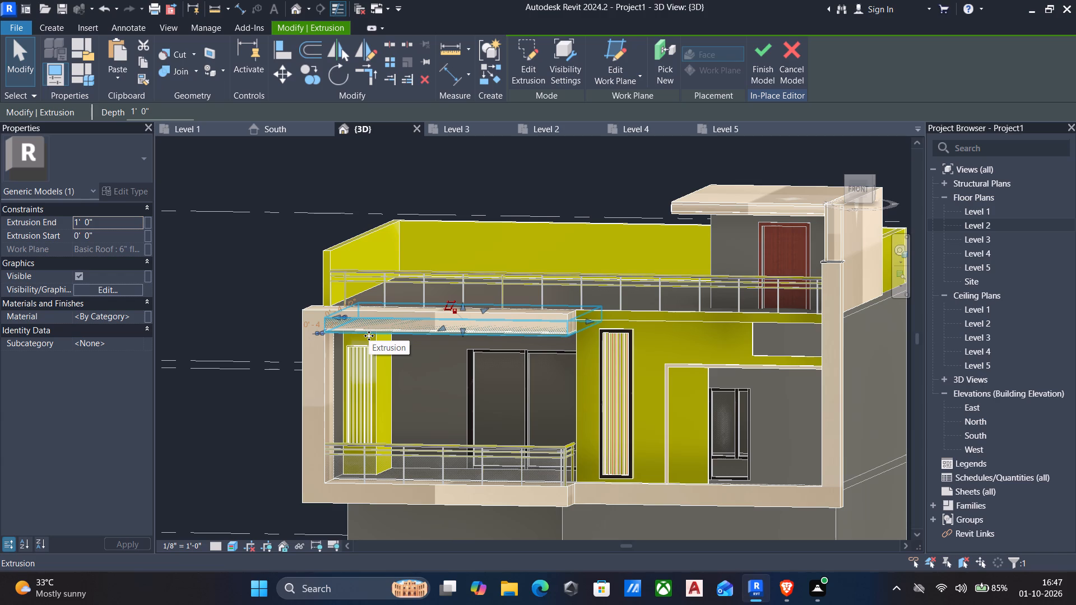
{"action": "left_click", "coordinate": [136, 312]}
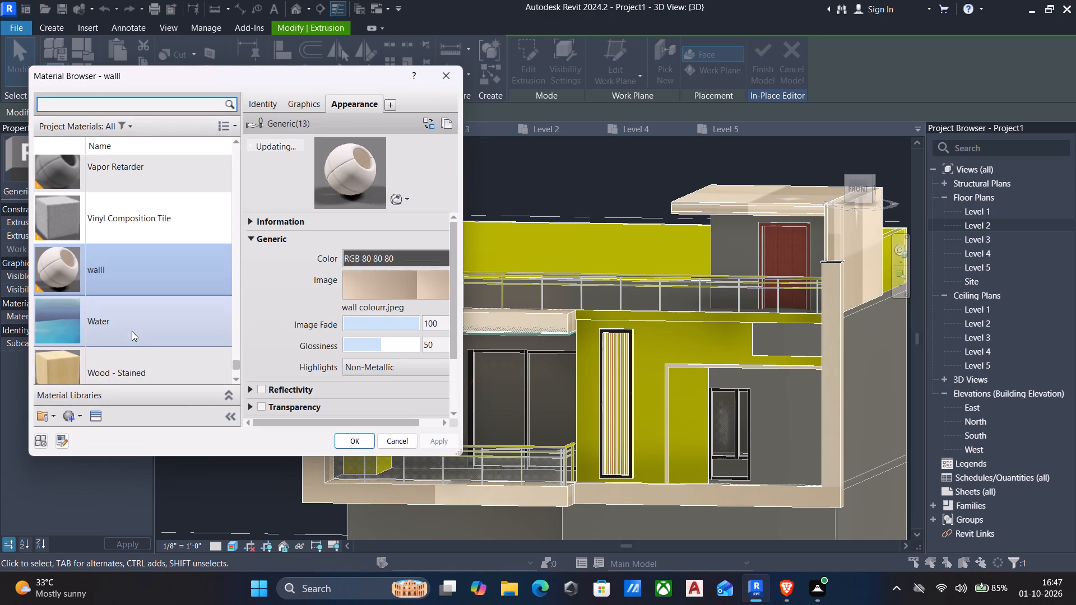
{"action": "scroll", "coordinate": [132, 331], "scroll_direction": "down", "scroll_amount": 1}
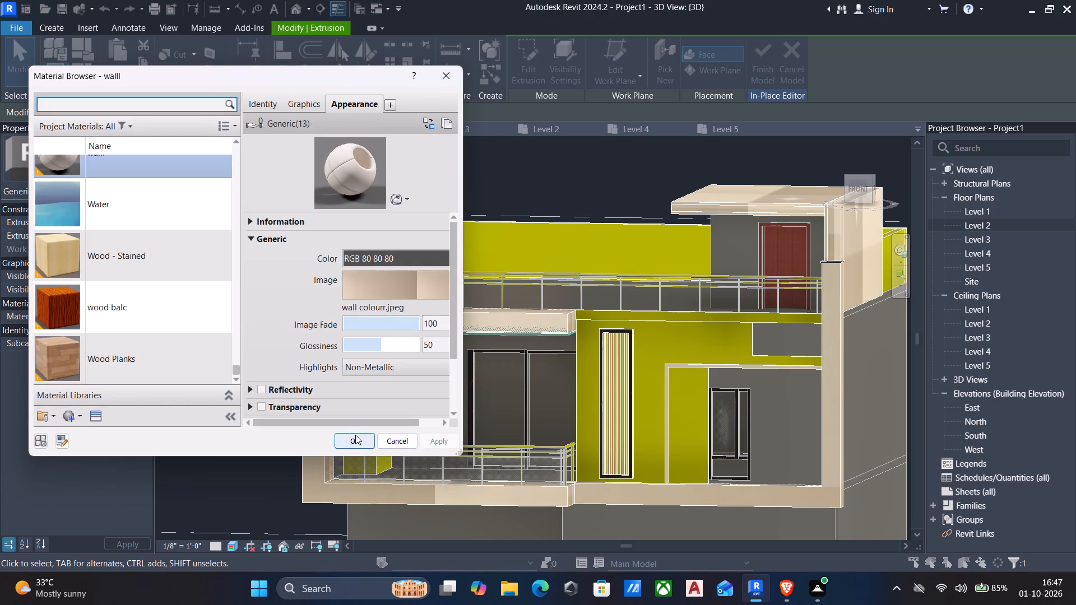
{"action": "left_click", "coordinate": [355, 435]}
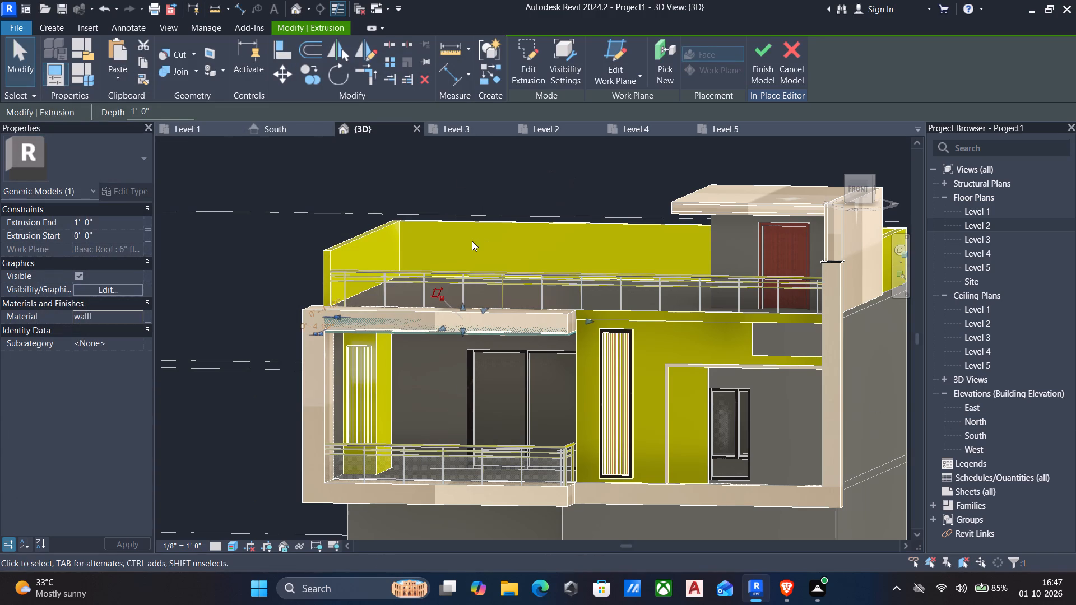
{"action": "key", "text": "Escape"}
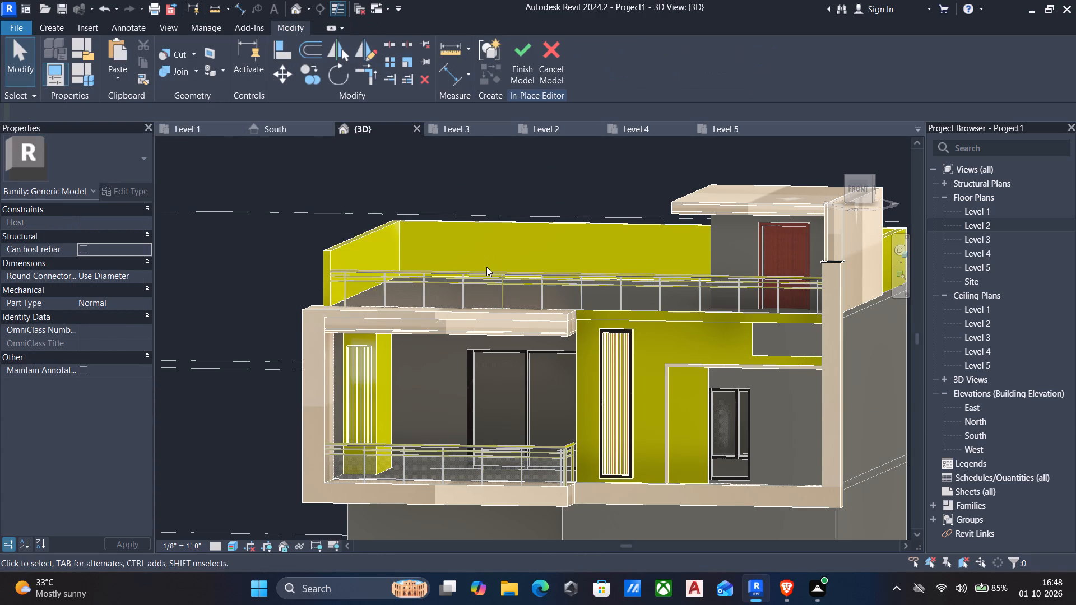
Assign the "walll" material to the three roof terrace parapet extrusions together.
{"action": "scroll", "coordinate": [472, 282], "scroll_direction": "down", "scroll_amount": 3}
{"action": "scroll", "coordinate": [437, 336], "scroll_direction": "up", "scroll_amount": 3}
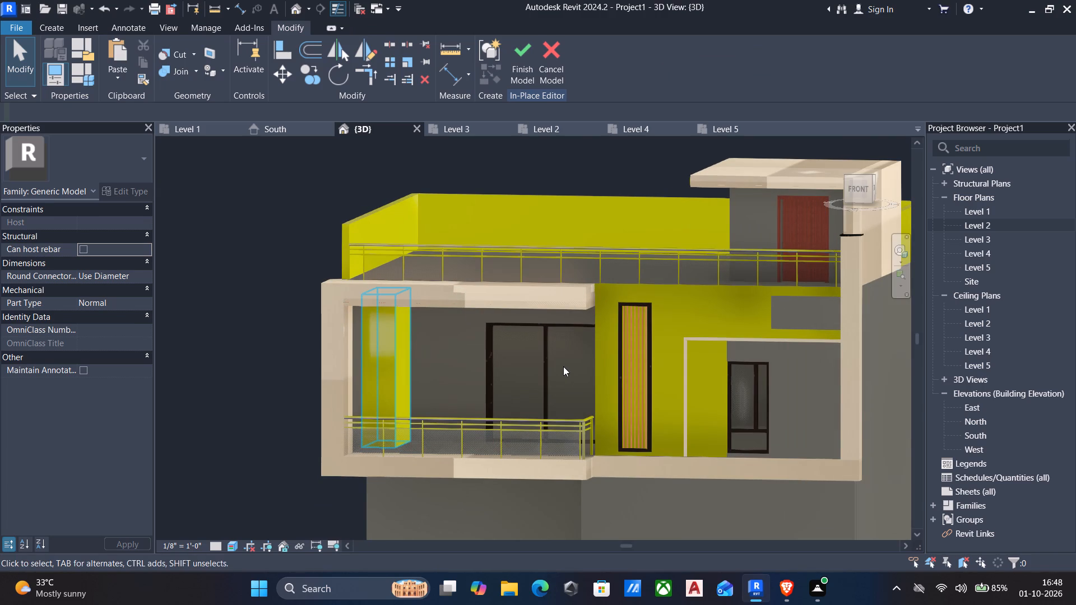
{"action": "scroll", "coordinate": [568, 373], "scroll_direction": "down", "scroll_amount": 3}
{"action": "middle_click_drag", "start_coordinate": [577, 381], "coordinate": [565, 331]}
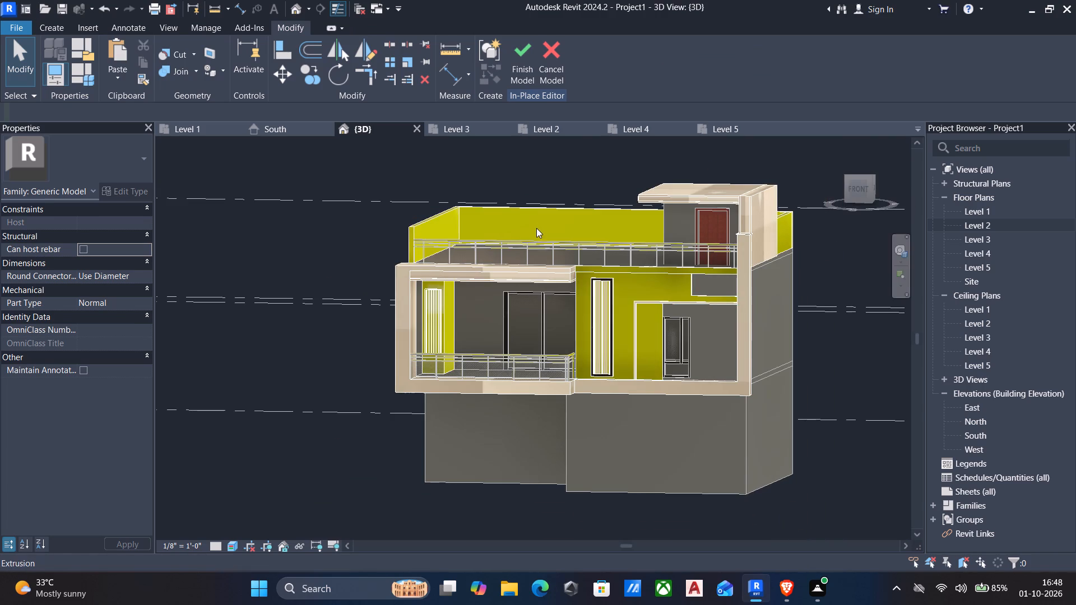
{"action": "left_click", "coordinate": [431, 224]}
{"action": "left_click", "coordinate": [487, 206], "text": "ctrl"}
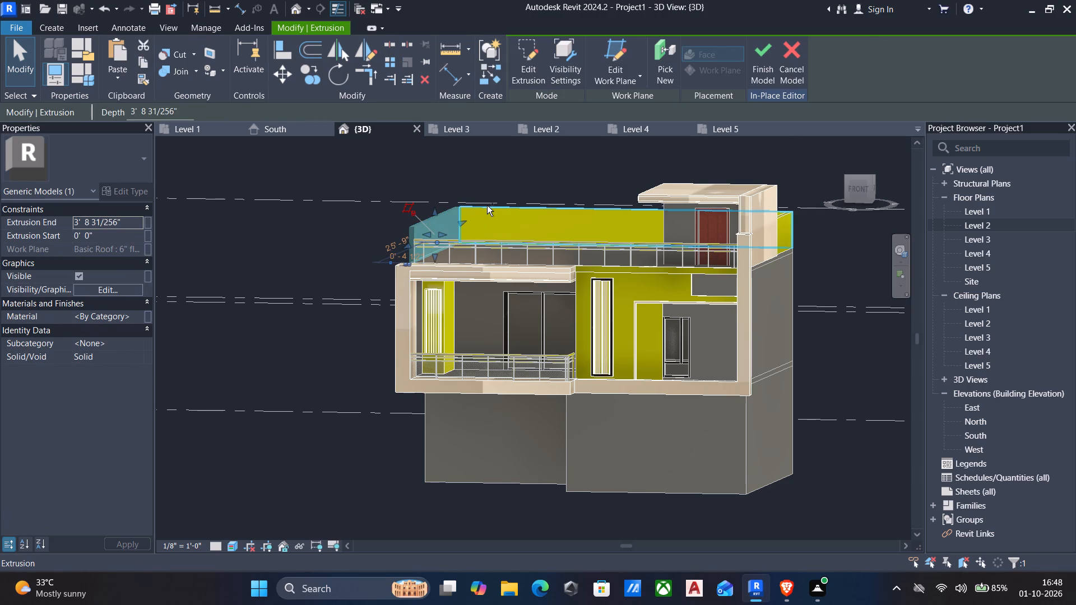
{"action": "scroll", "coordinate": [569, 249], "scroll_direction": "down", "scroll_amount": 1, "text": "ctrl"}
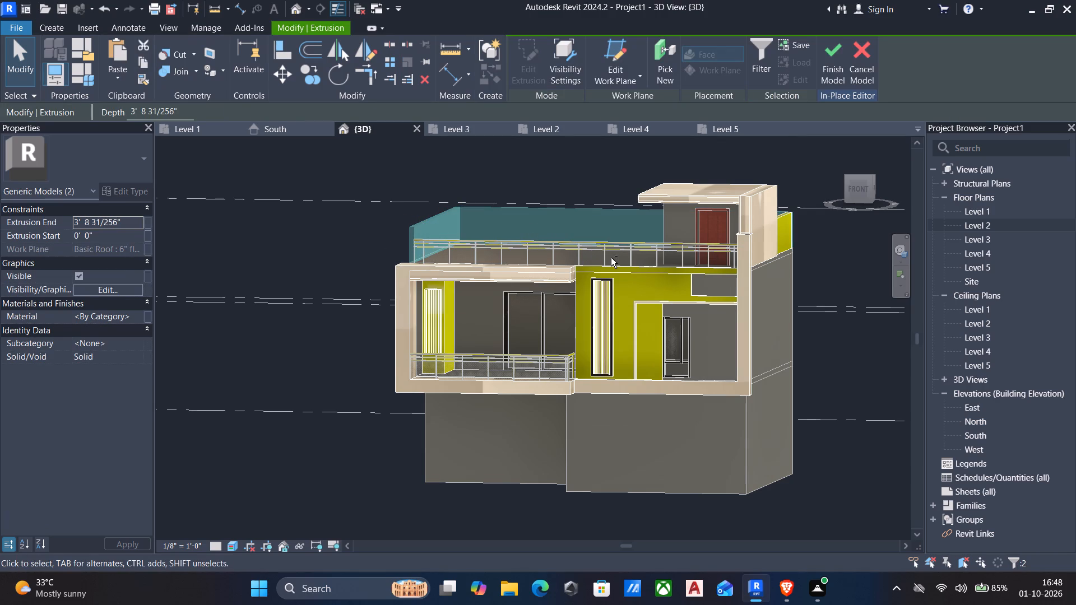
{"action": "middle_click_drag", "start_coordinate": [609, 258], "coordinate": [521, 292], "text": "shift"}
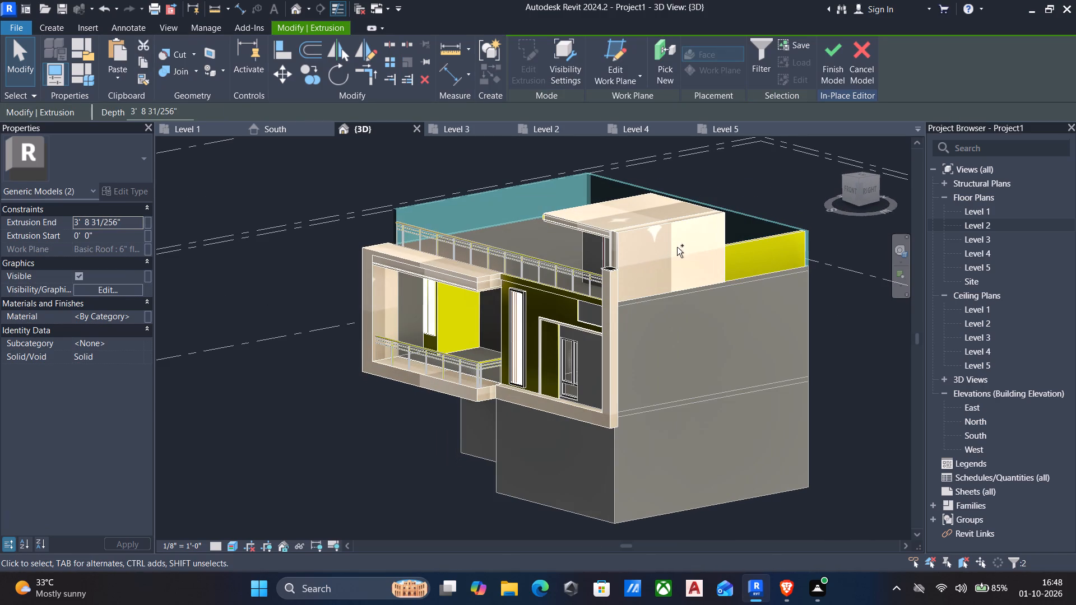
{"action": "left_click", "coordinate": [755, 246], "text": "ctrl"}
{"action": "scroll", "coordinate": [417, 243], "scroll_direction": "down", "scroll_amount": 2}
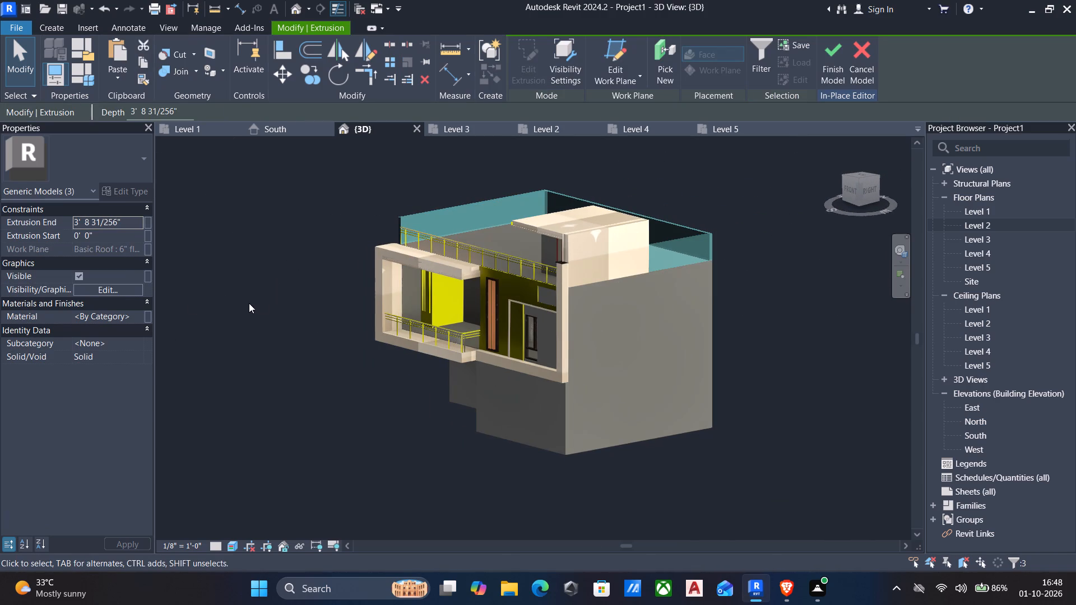
{"action": "left_click", "coordinate": [136, 317]}
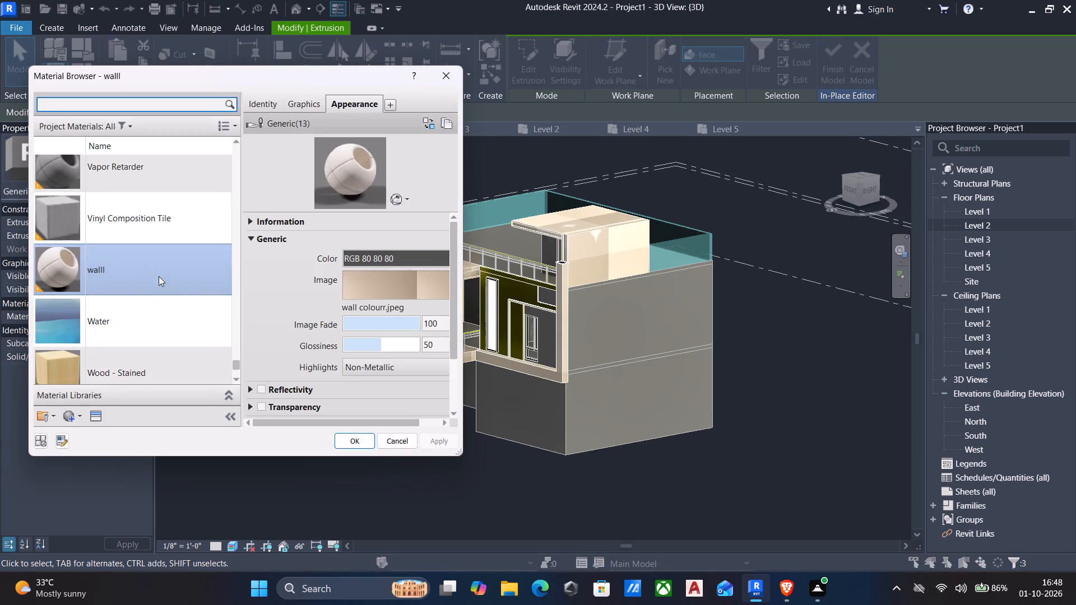
{"action": "scroll", "coordinate": [156, 274], "scroll_direction": "down", "scroll_amount": 4}
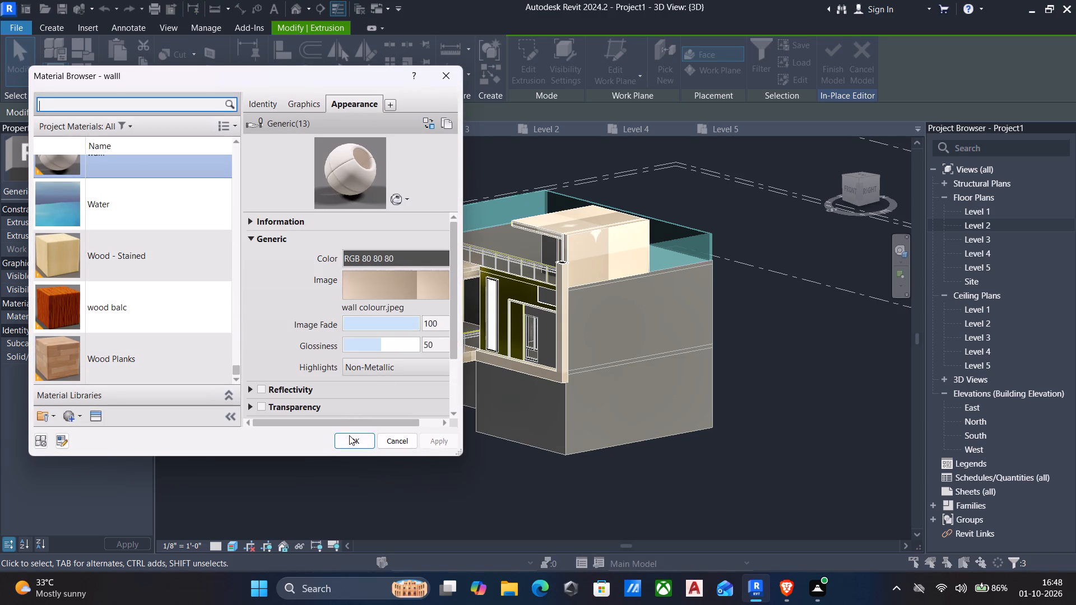
{"action": "left_click", "coordinate": [349, 435]}
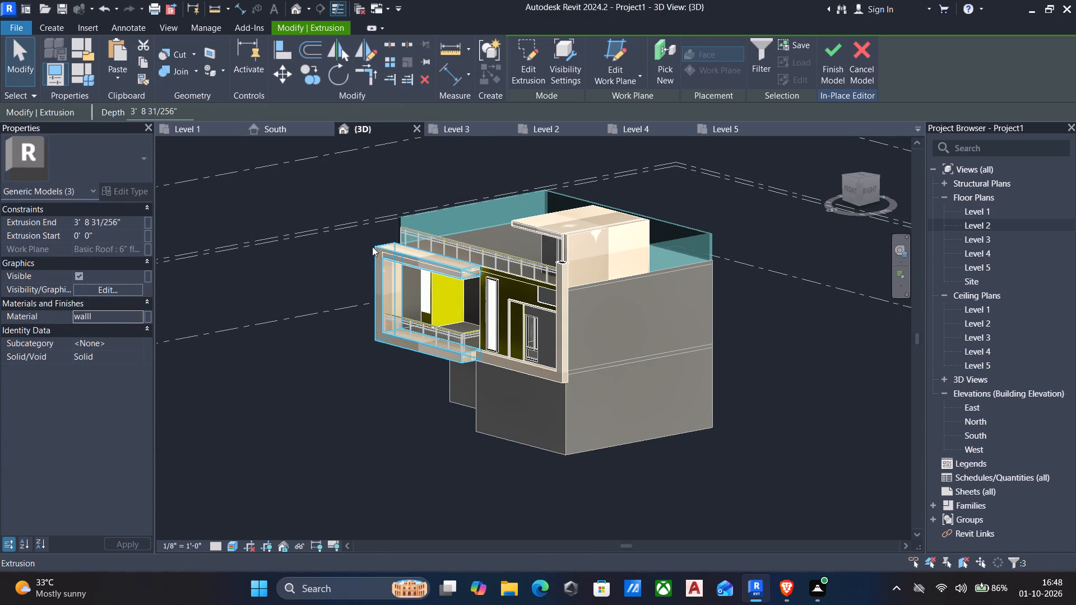
{"action": "key", "text": "Escape"}
Inspect the roof parapet, balcony frame and plain side walls from the front and left sides of the house.
{"action": "middle_click_drag", "start_coordinate": [378, 255], "coordinate": [600, 184], "text": "shift"}
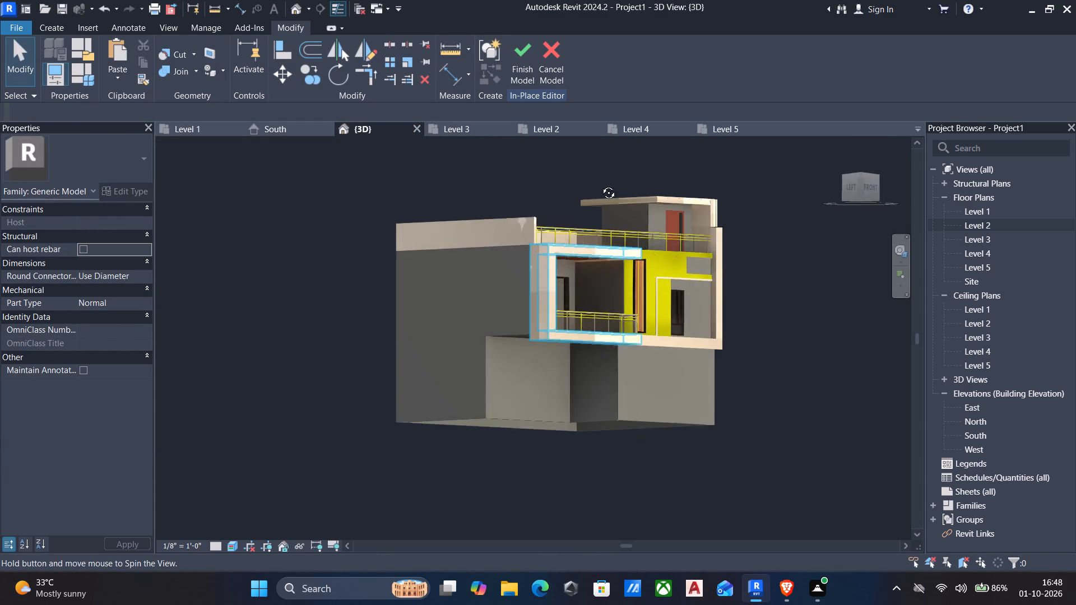
{"action": "middle_click_drag", "start_coordinate": [600, 184], "coordinate": [379, 255], "text": "shift"}
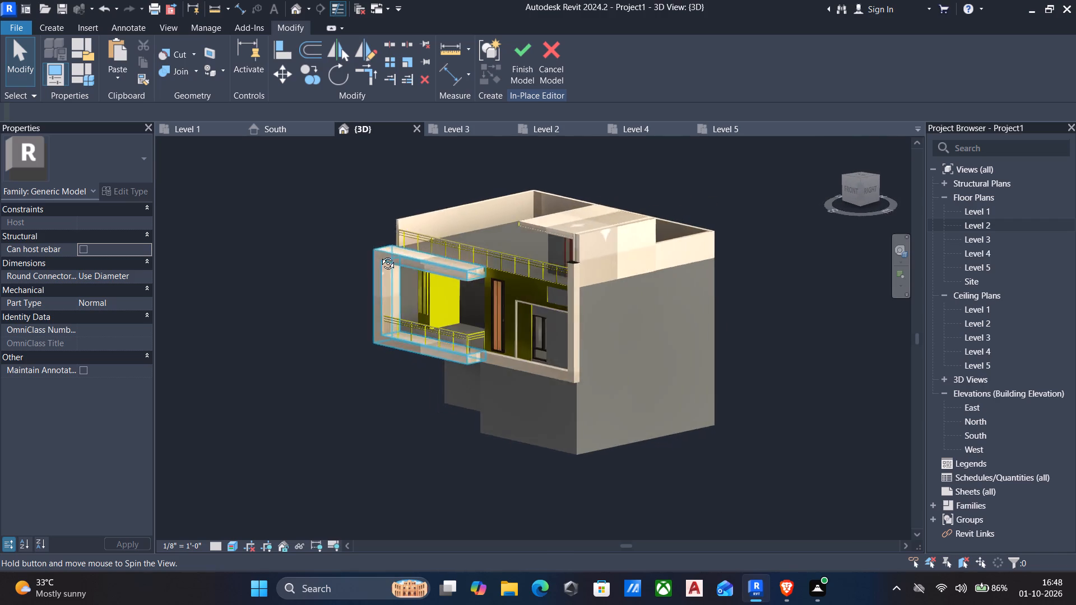
{"action": "middle_click_drag", "start_coordinate": [379, 255], "coordinate": [652, 240], "text": "shift"}
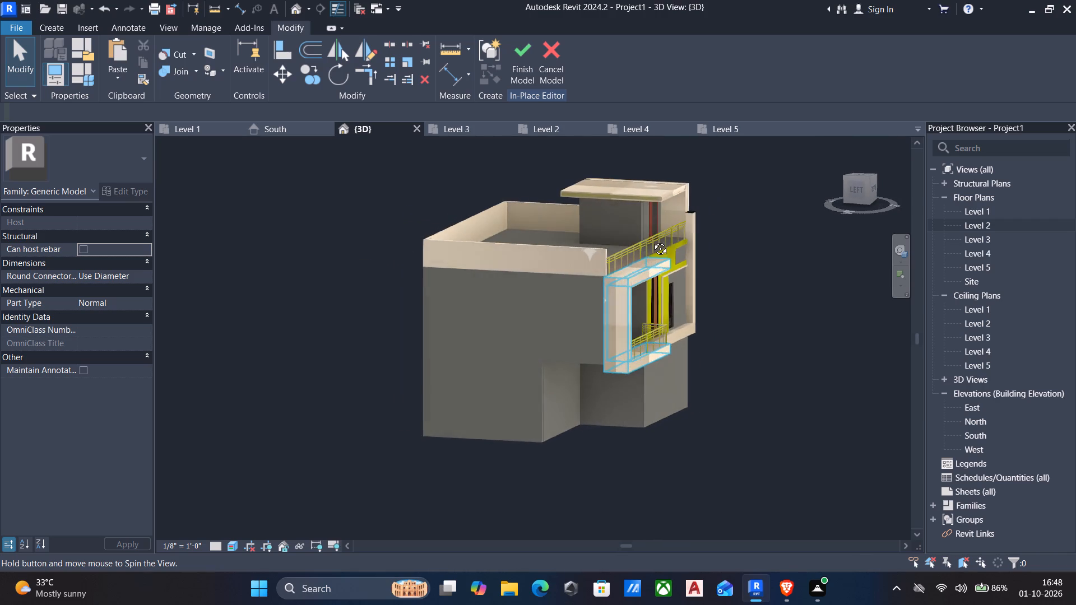
{"action": "middle_click_drag", "start_coordinate": [652, 240], "coordinate": [652, 241], "text": "shift"}
{"action": "scroll", "coordinate": [637, 282], "scroll_direction": "up", "scroll_amount": 4}
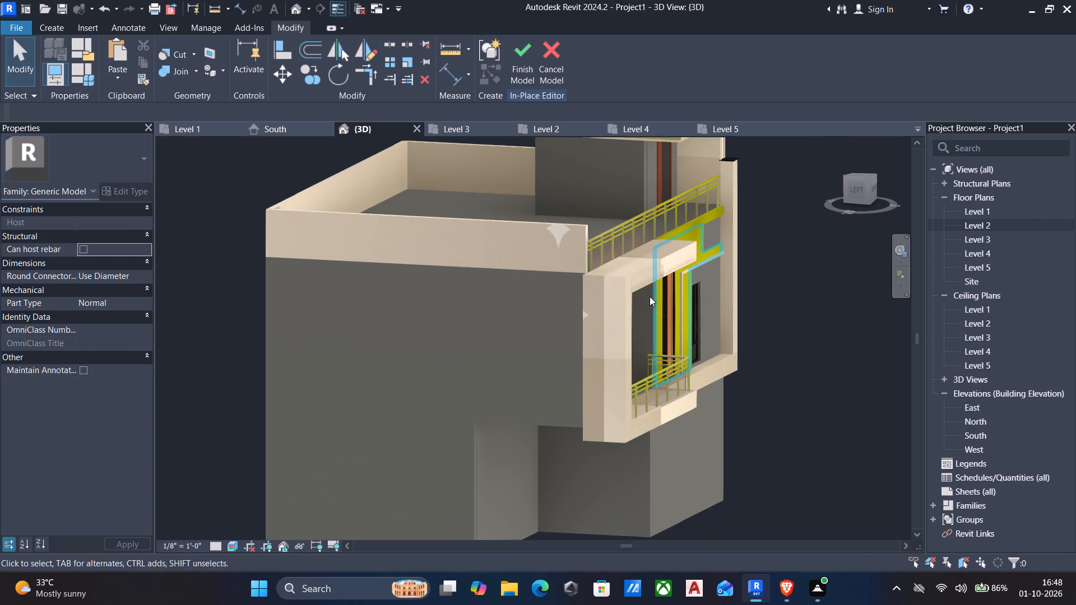
{"action": "middle_click_drag", "start_coordinate": [650, 297], "coordinate": [624, 238]}
{"action": "scroll", "coordinate": [624, 238], "scroll_direction": "up", "scroll_amount": 1}
{"action": "scroll", "coordinate": [550, 239], "scroll_direction": "down", "scroll_amount": 4}
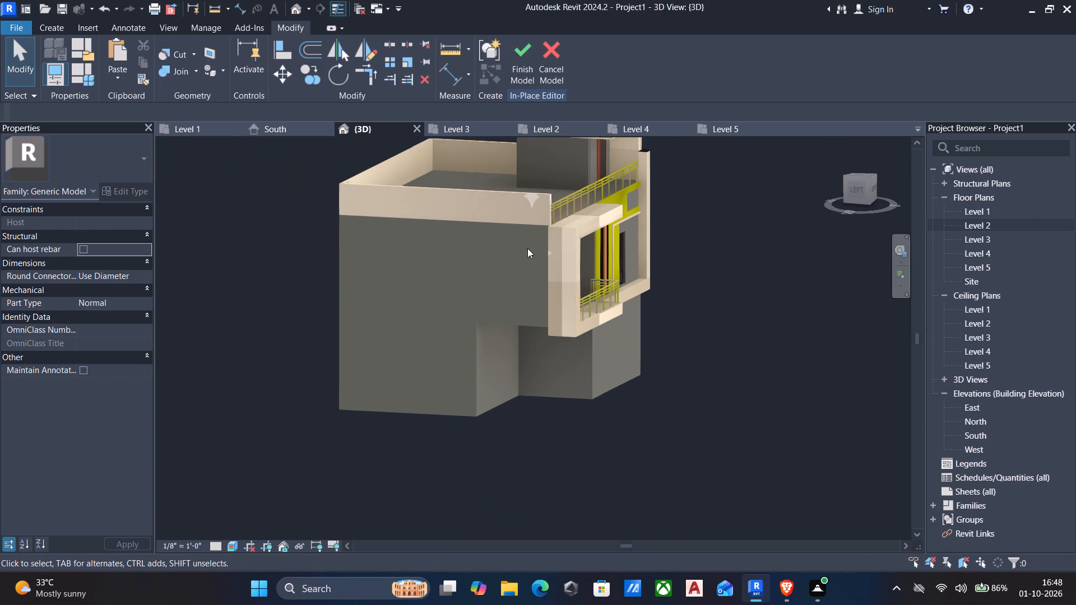
Finish the in-place generic model and return to the project.
{"action": "type", "text": "wa"}
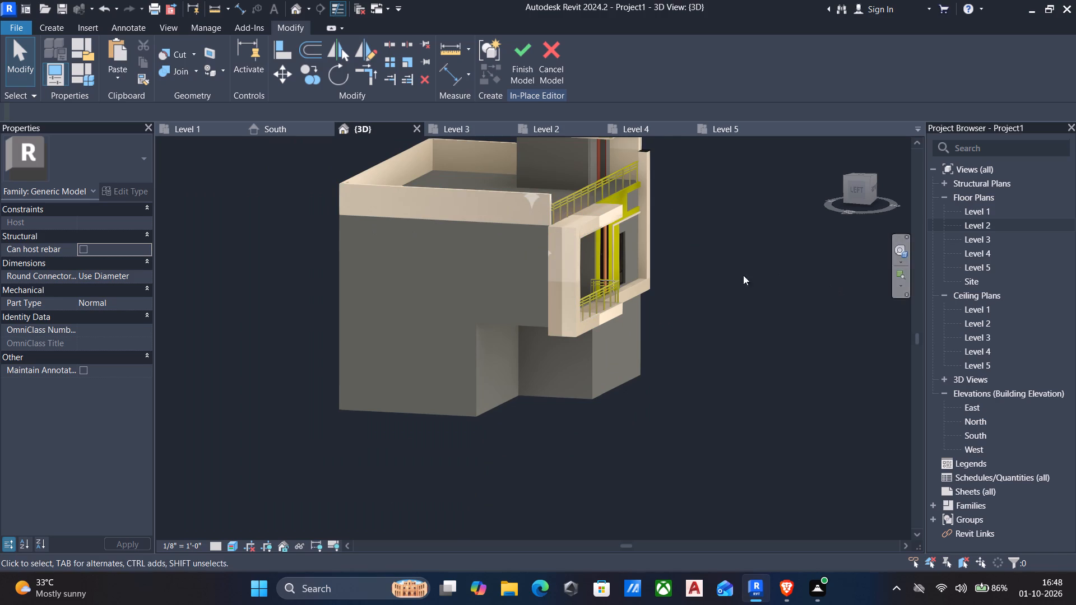
{"action": "left_click", "coordinate": [528, 48]}
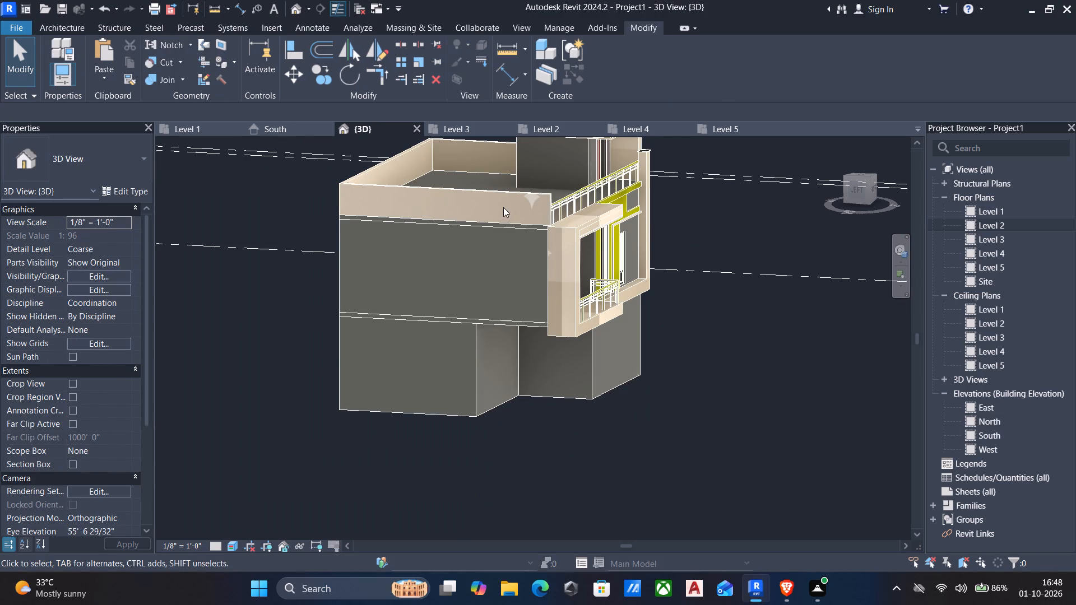
Set the structure layer of the Basic Wall type 9" wall to the "walll" material.
{"action": "type", "text": "wa"}
{"action": "scroll", "coordinate": [435, 187], "scroll_direction": "down", "scroll_amount": 1}
{"action": "middle_click_drag", "start_coordinate": [451, 216], "coordinate": [458, 293]}
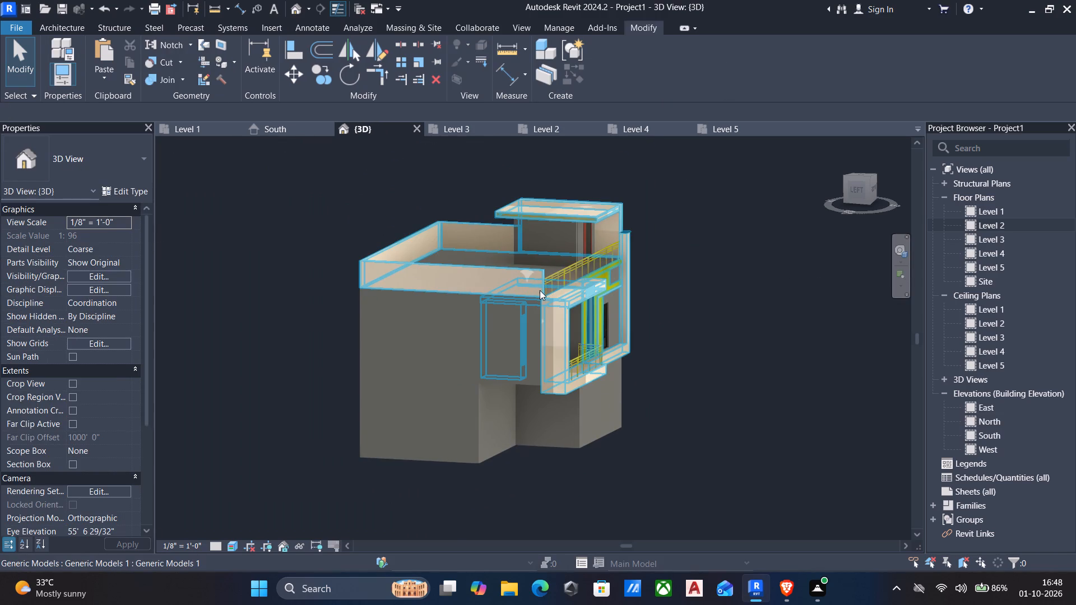
{"action": "type", "text": "wa"}
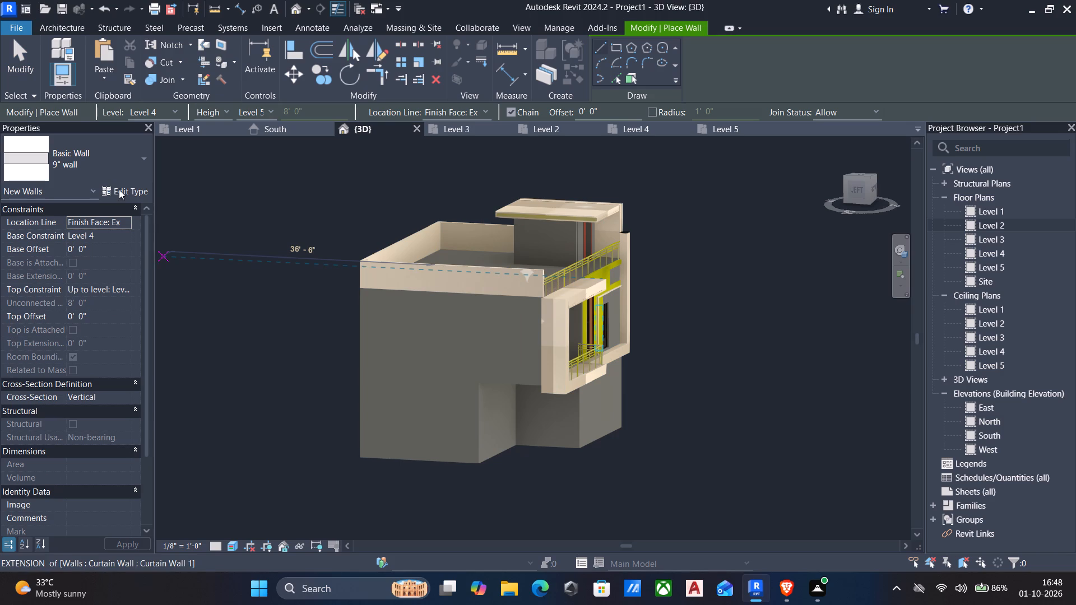
{"action": "left_click", "coordinate": [119, 189]}
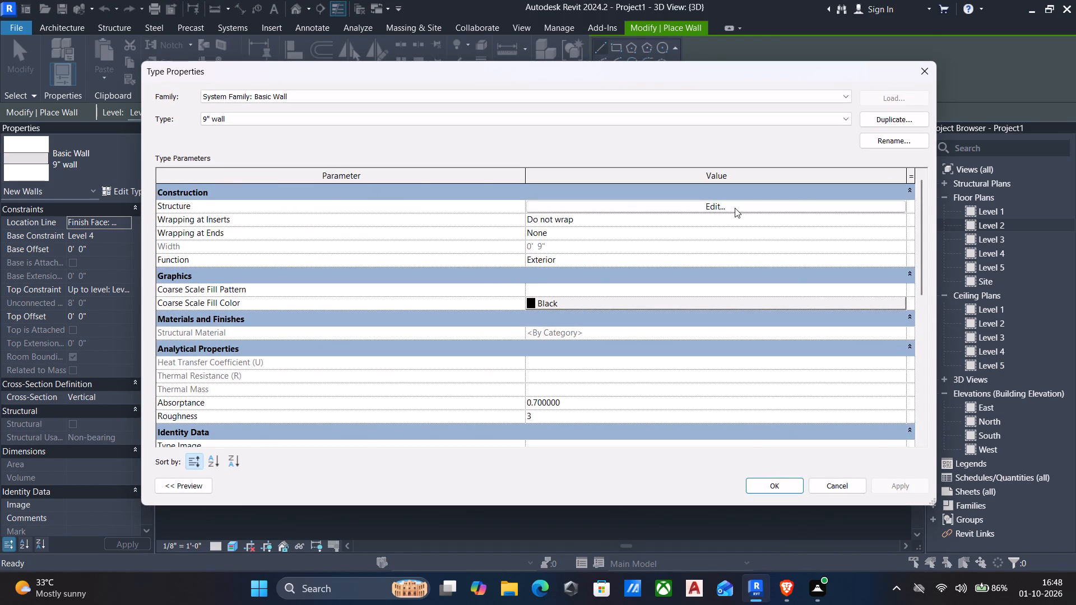
{"action": "left_click", "coordinate": [735, 208]}
{"action": "left_click", "coordinate": [474, 204]}
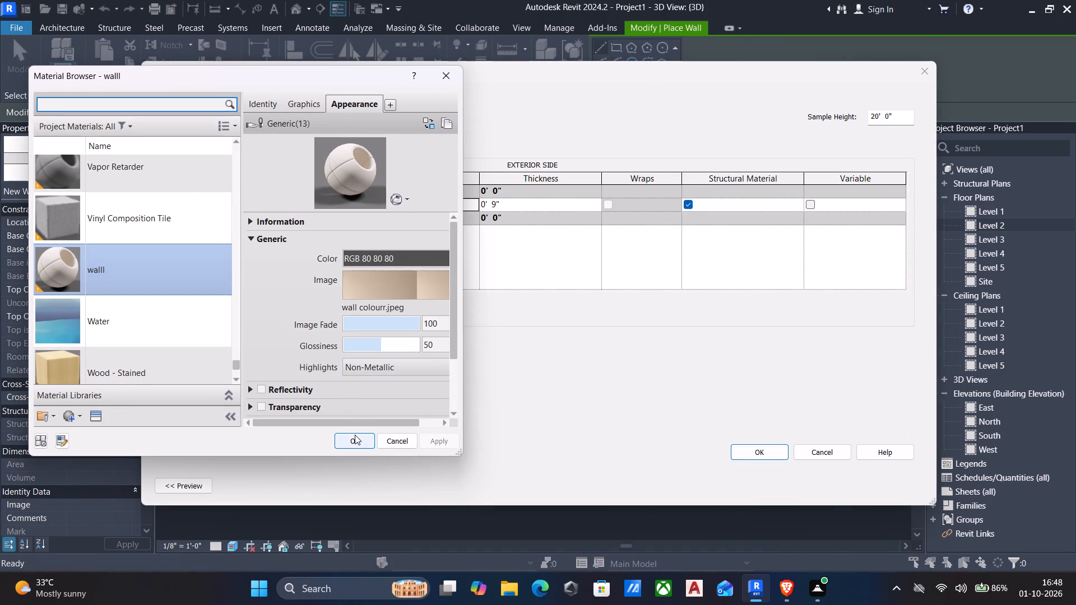
{"action": "left_click", "coordinate": [355, 435]}
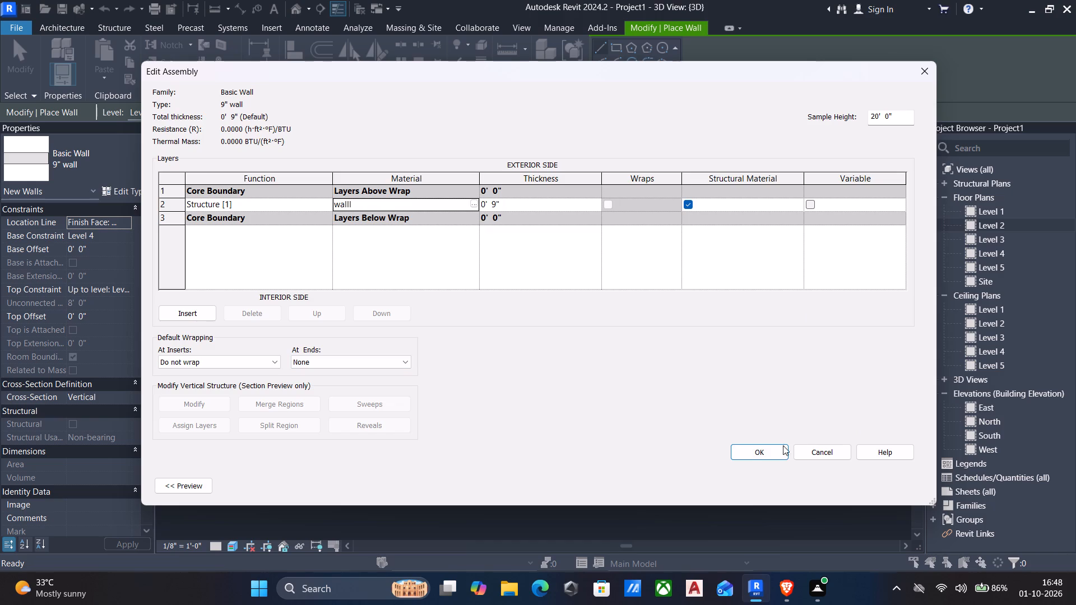
{"action": "left_click", "coordinate": [747, 458]}
{"action": "left_click", "coordinate": [916, 483]}
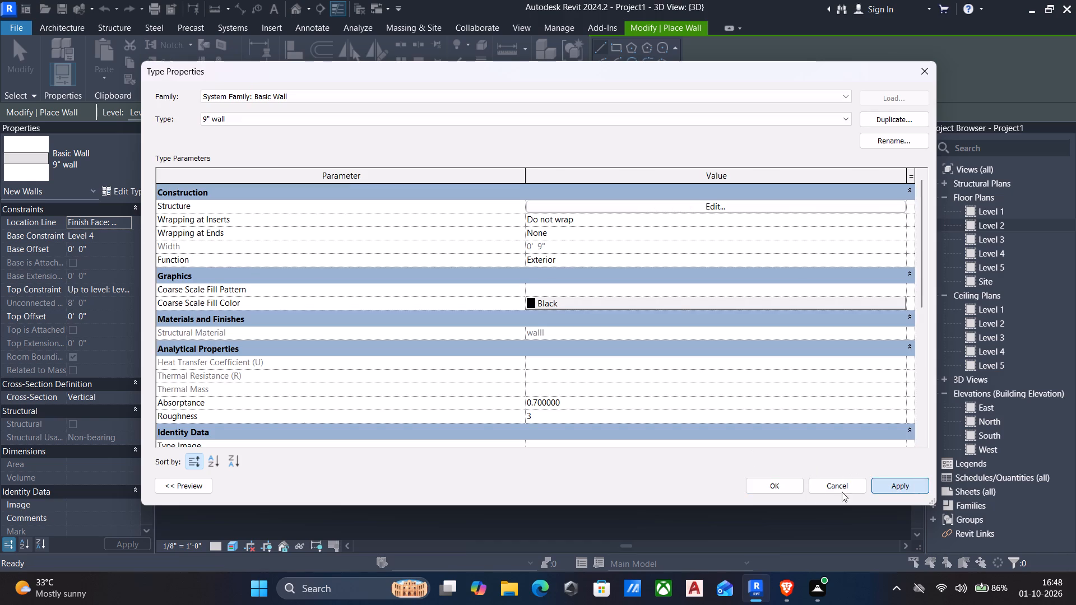
{"action": "left_click", "coordinate": [779, 488]}
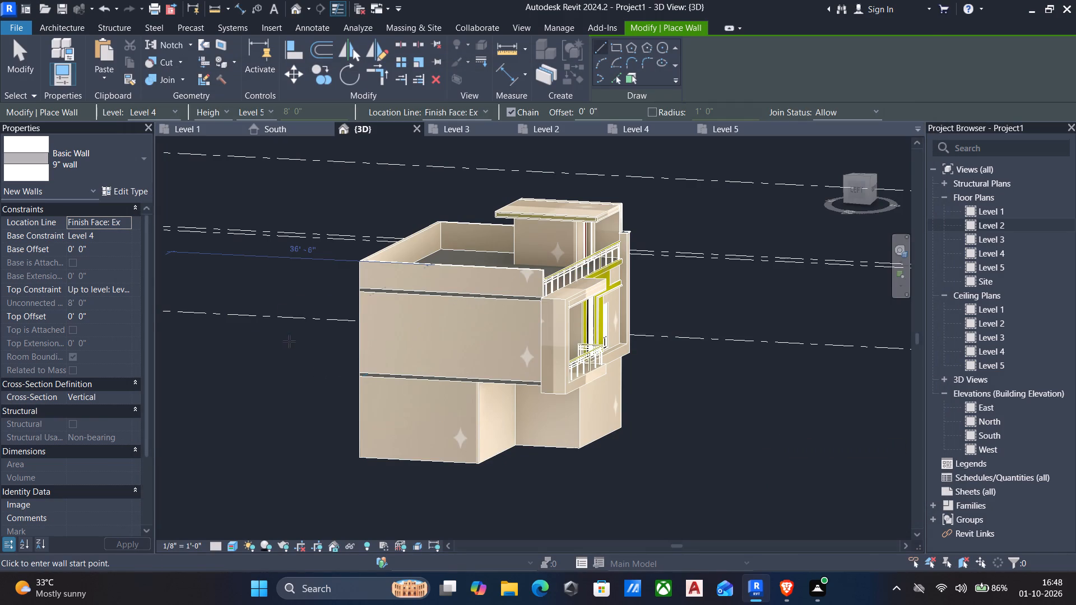
{"action": "middle_click_drag", "start_coordinate": [623, 359], "coordinate": [420, 404], "text": "shift"}
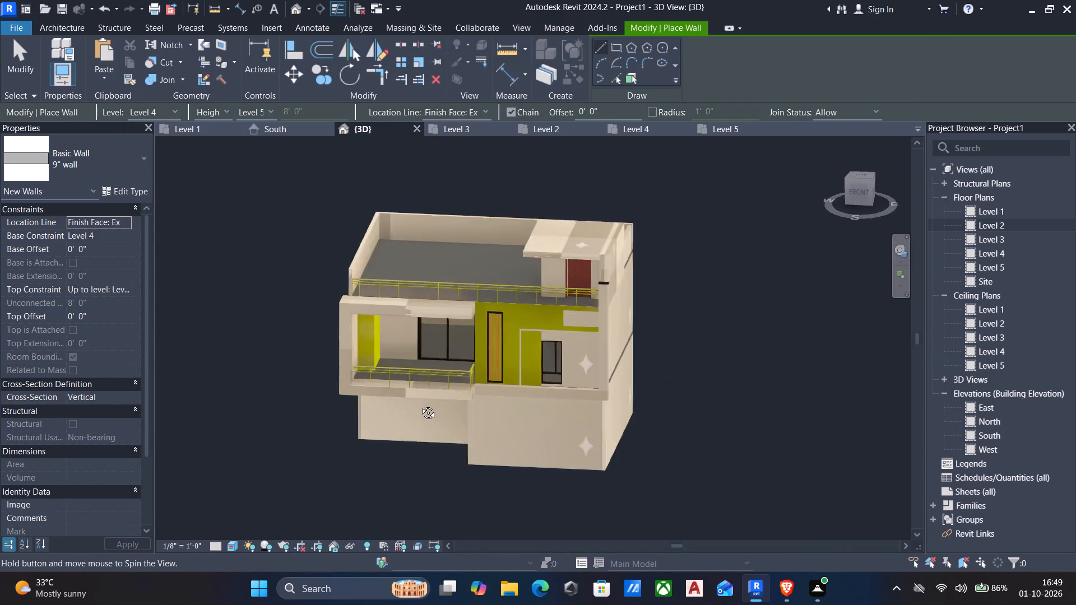
{"action": "middle_click_drag", "start_coordinate": [420, 404], "coordinate": [499, 391], "text": "shift"}
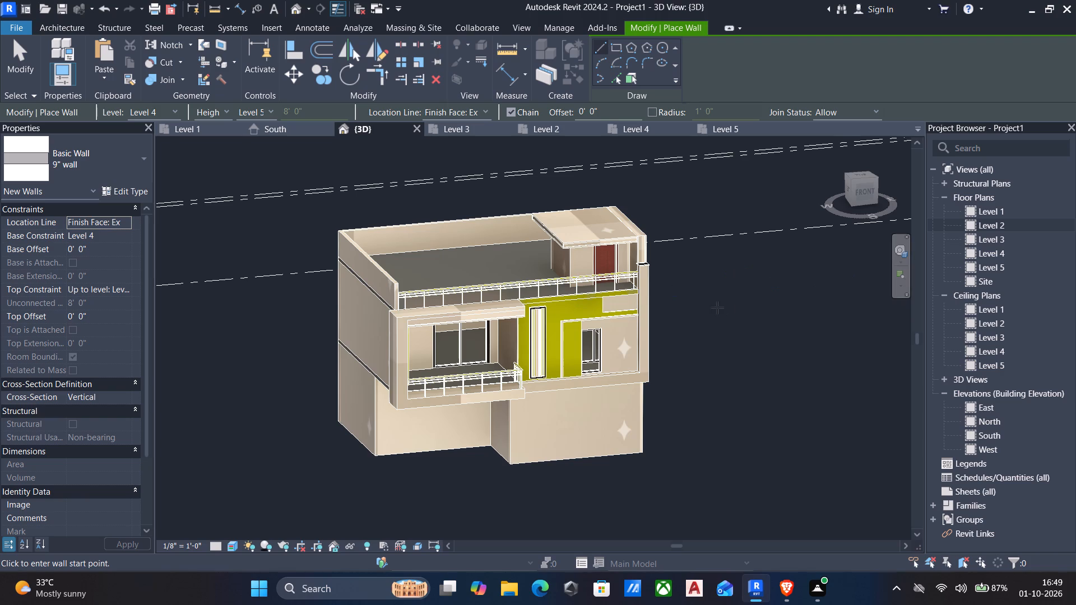
{"action": "key", "text": "Escape"}
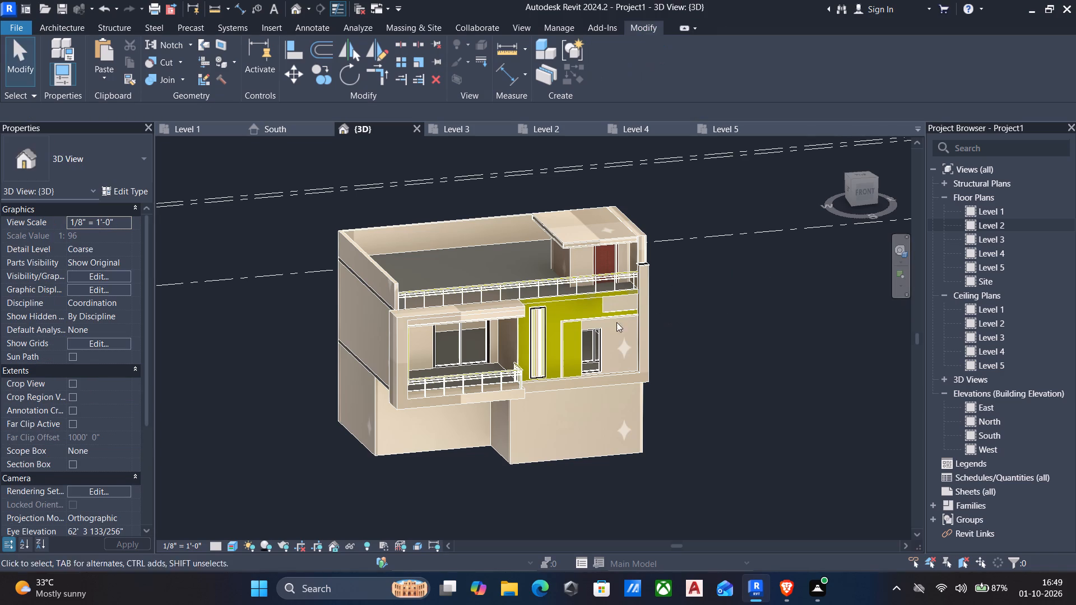
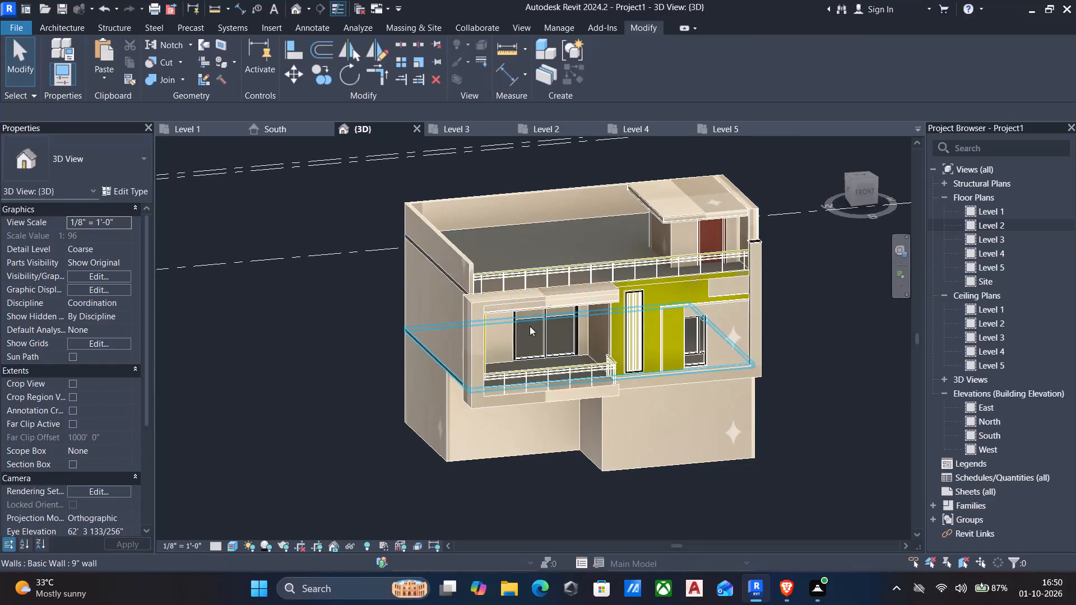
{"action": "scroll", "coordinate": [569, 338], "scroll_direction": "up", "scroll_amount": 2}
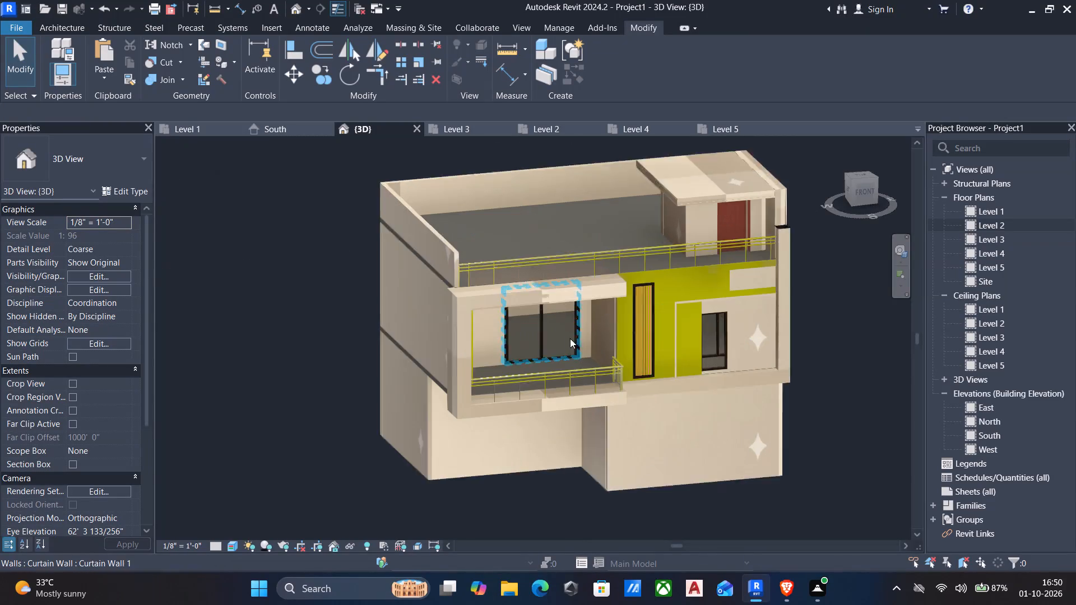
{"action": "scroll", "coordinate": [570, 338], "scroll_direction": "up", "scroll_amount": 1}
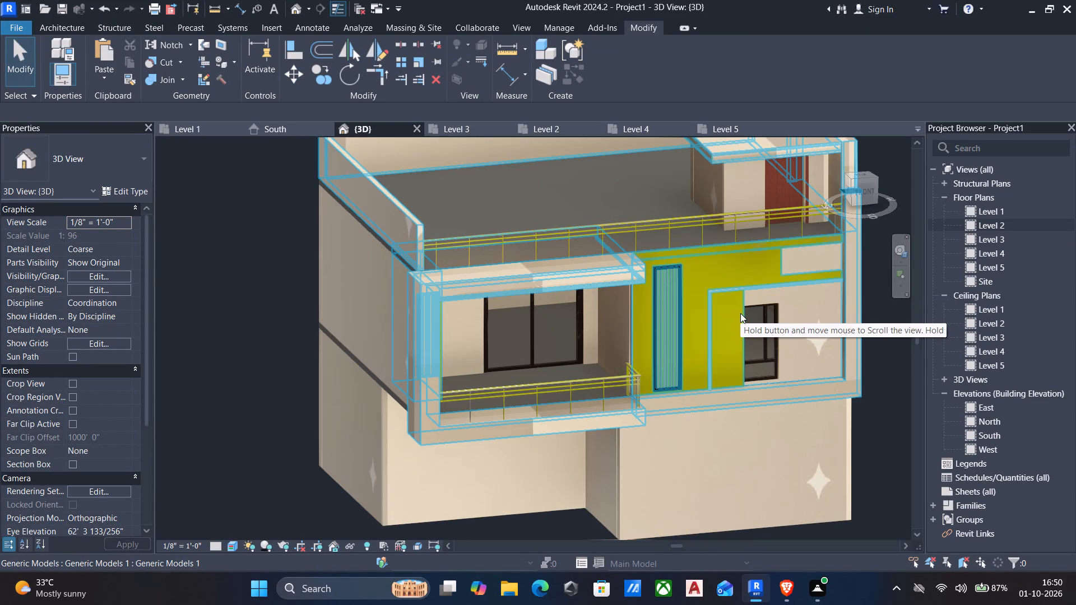
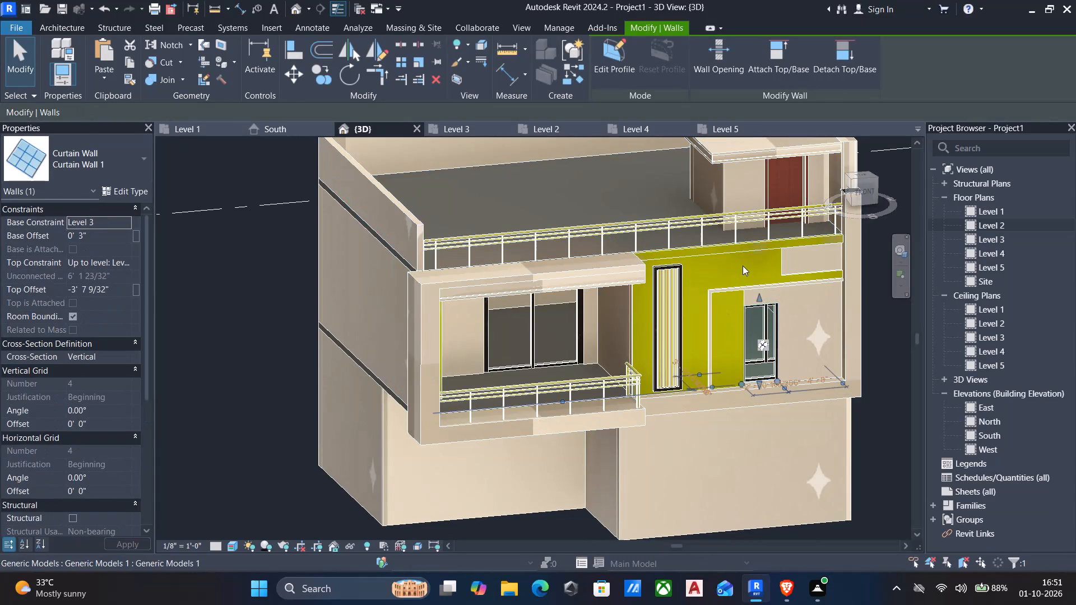
Open the facade generic model for in-place editing and create a material named "balcony wall" for the wall cladding extrusion around the tall slatted panel.
{"action": "key", "text": "Escape"}
{"action": "left_click", "coordinate": [785, 269]}
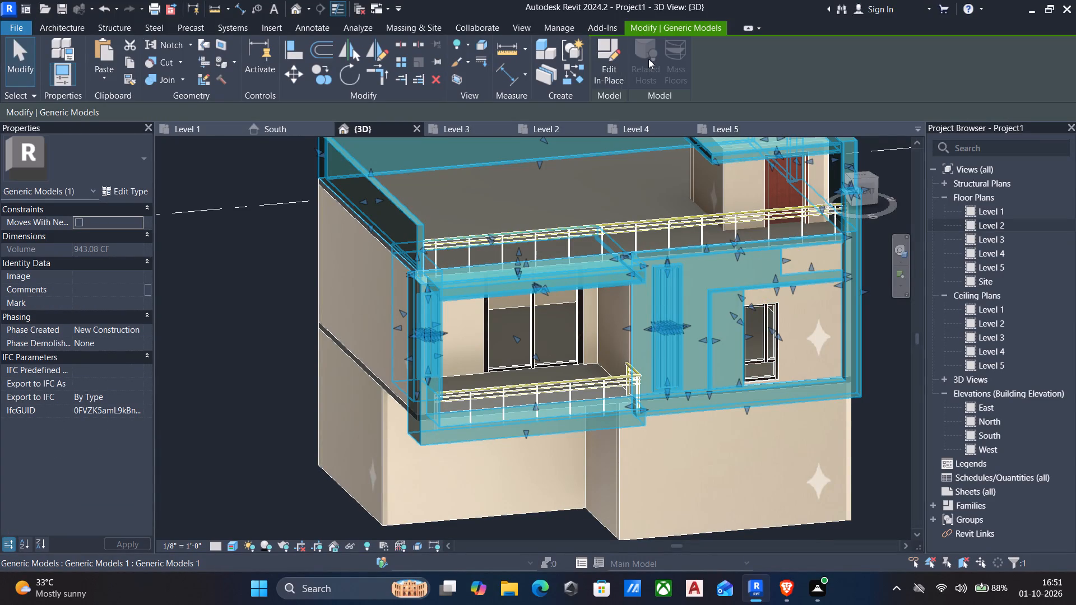
{"action": "left_click", "coordinate": [607, 64]}
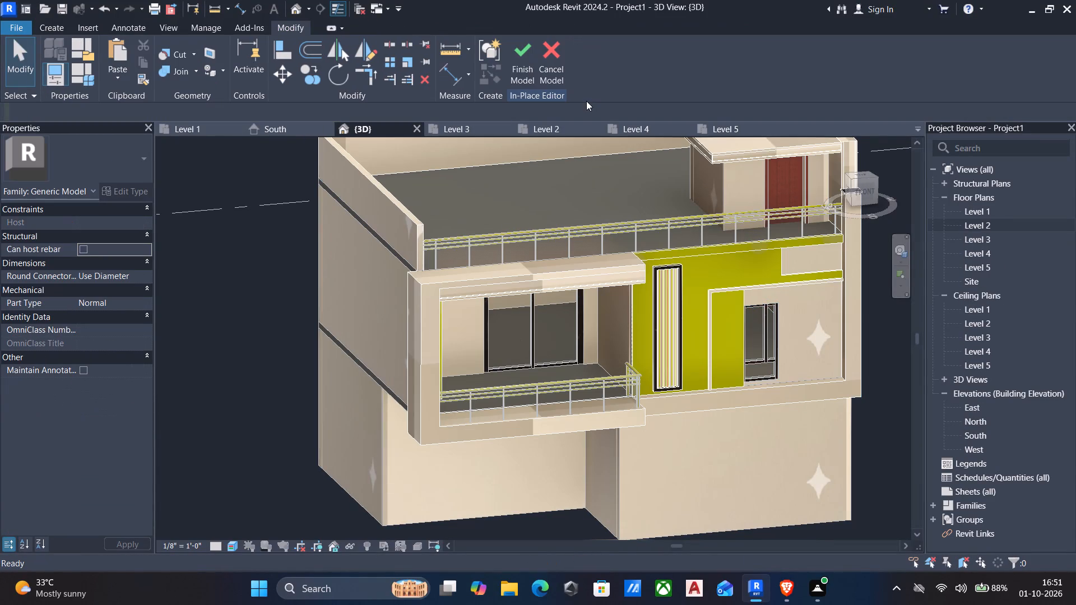
{"action": "left_click", "coordinate": [747, 316]}
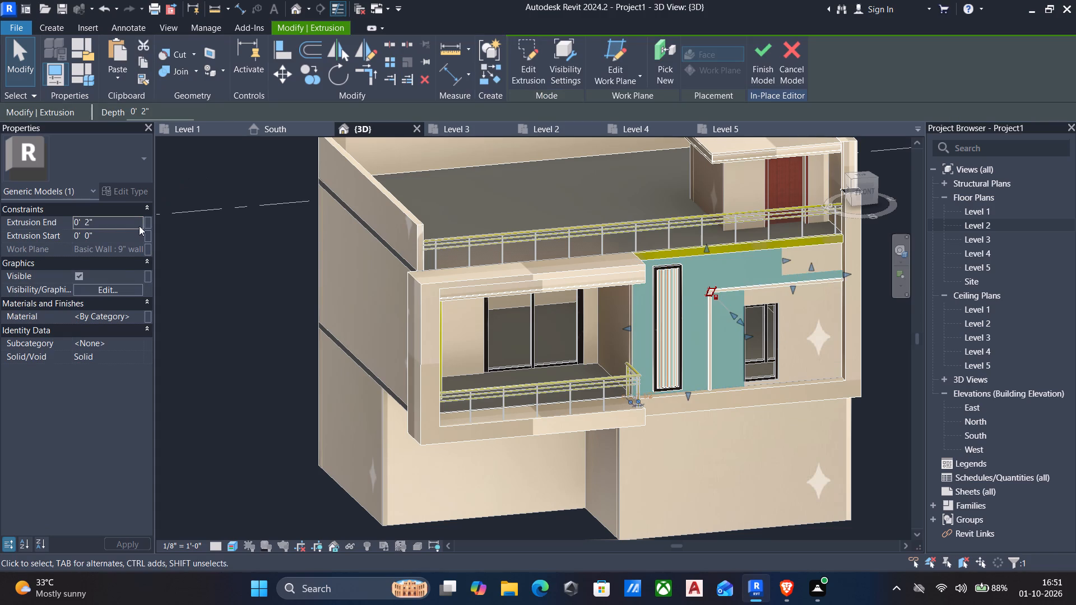
{"action": "left_click", "coordinate": [139, 314]}
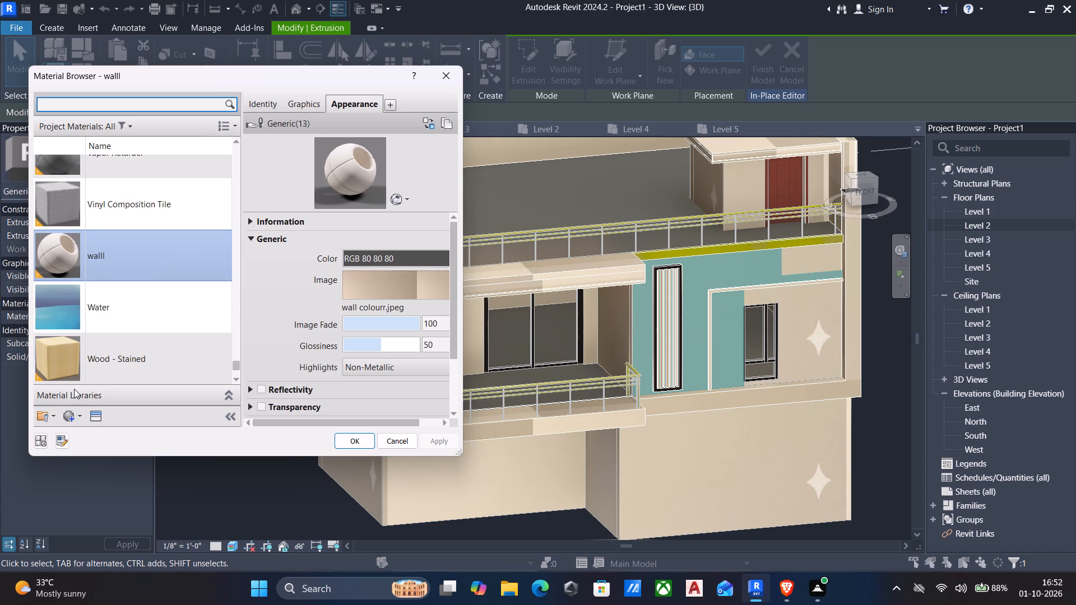
{"action": "left_click", "coordinate": [68, 412]}
{"action": "left_click", "coordinate": [86, 435]}
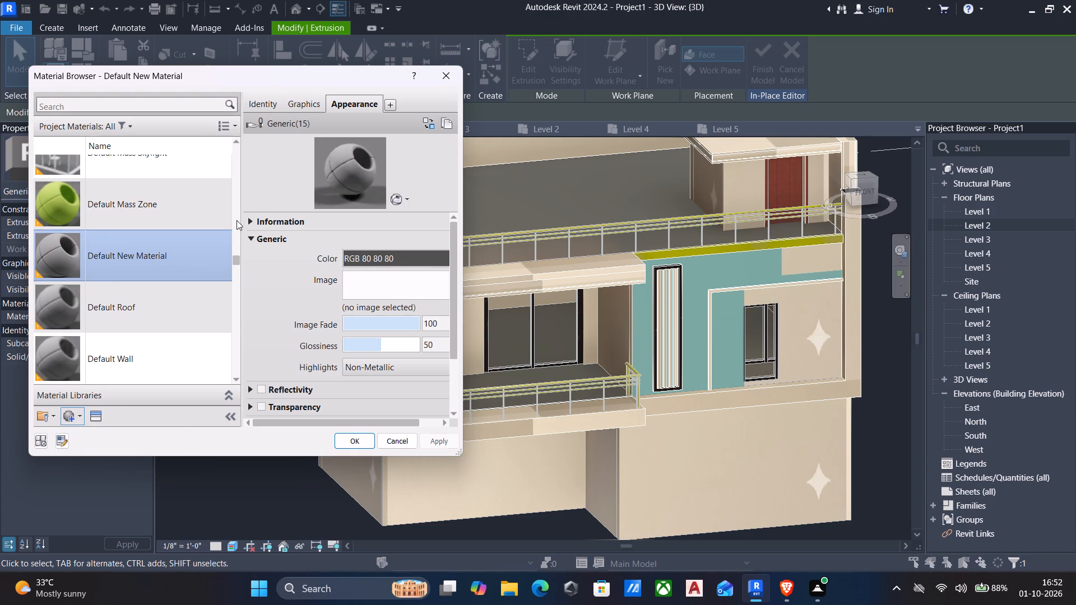
{"action": "left_click", "coordinate": [253, 105]}
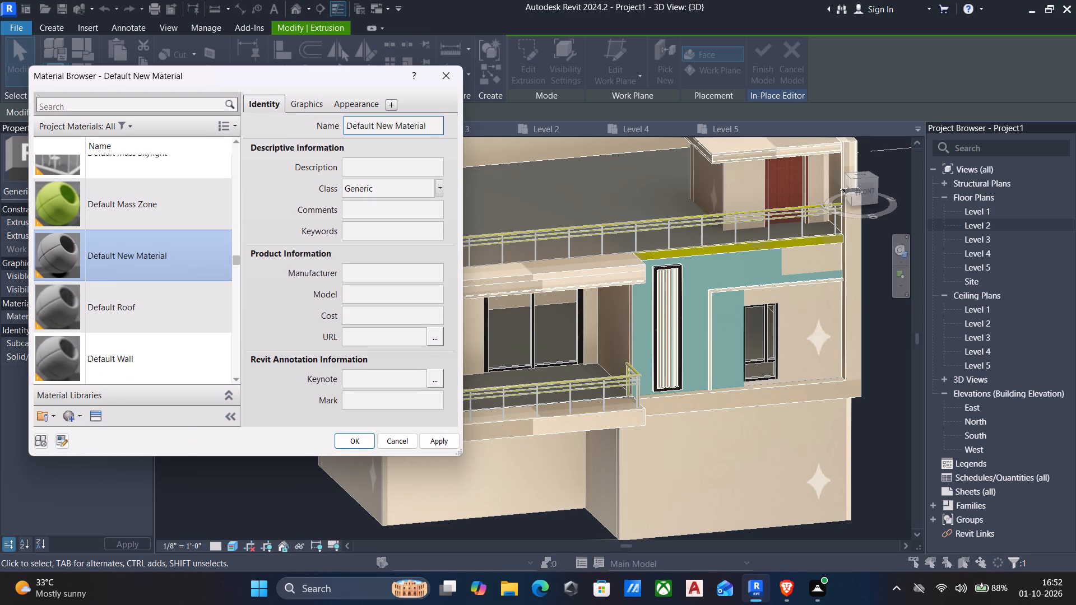
{"action": "left_click", "coordinate": [435, 125]}
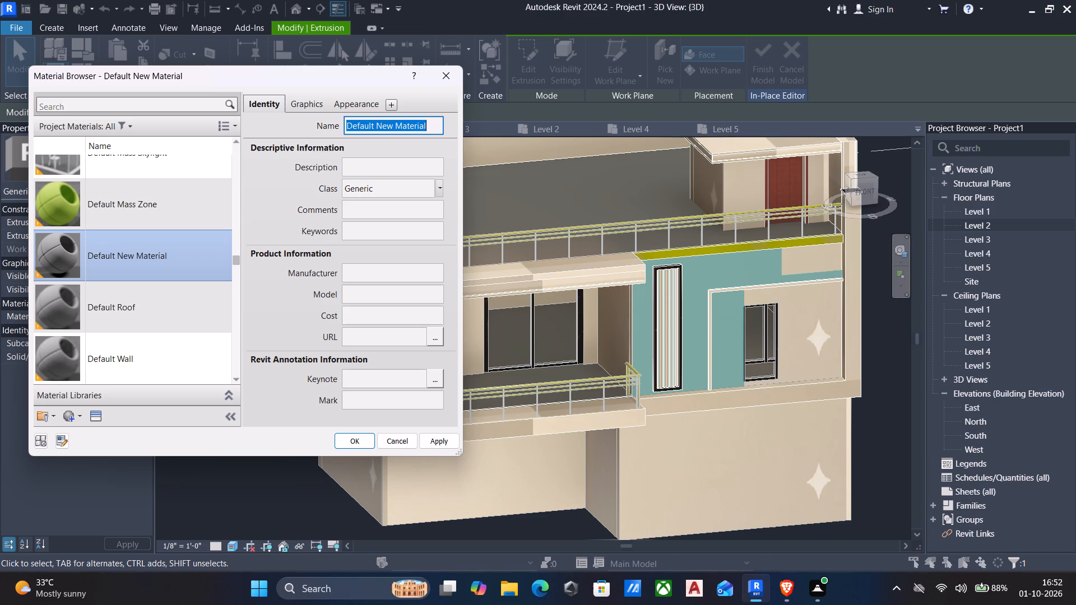
{"action": "type", "text": "balcon"}
{"action": "type", "text": "y a"}
{"action": "key", "text": "BackSpace"}
{"action": "type", "text": "wall"}
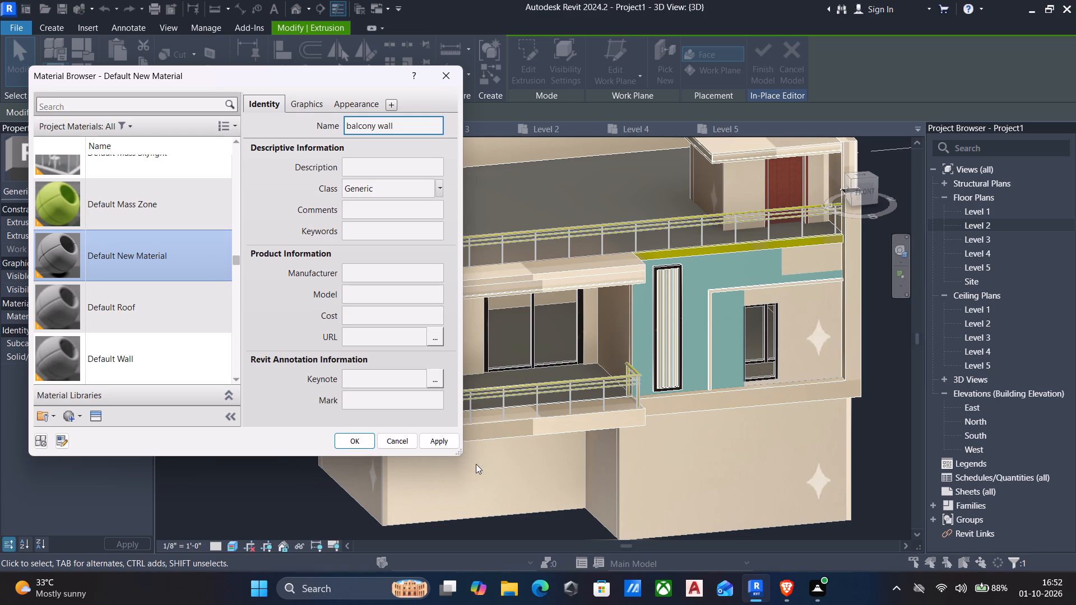
{"action": "left_click", "coordinate": [435, 438]}
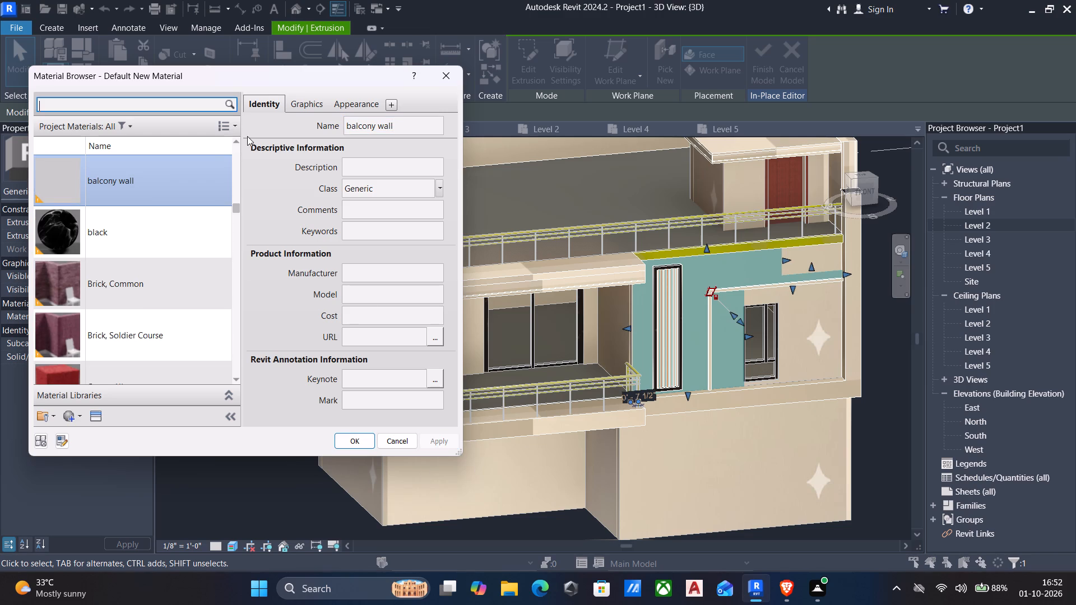
Use balcony wall.jpeg as the balcony wall material's appearance image and assign the material to the selected cladding extrusion.
{"action": "left_click", "coordinate": [343, 108]}
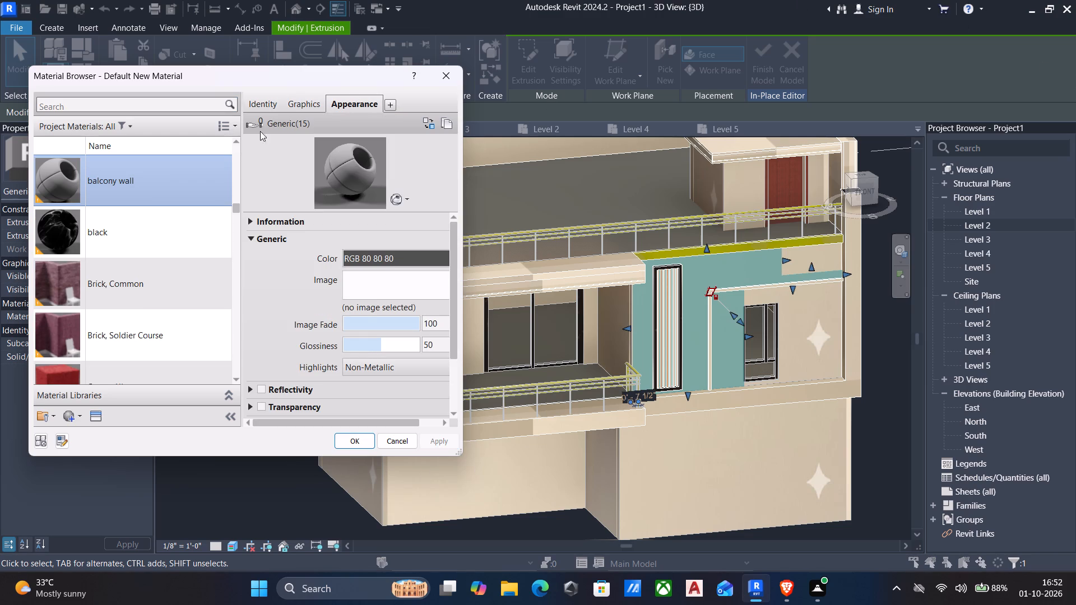
{"action": "left_click", "coordinate": [374, 282]}
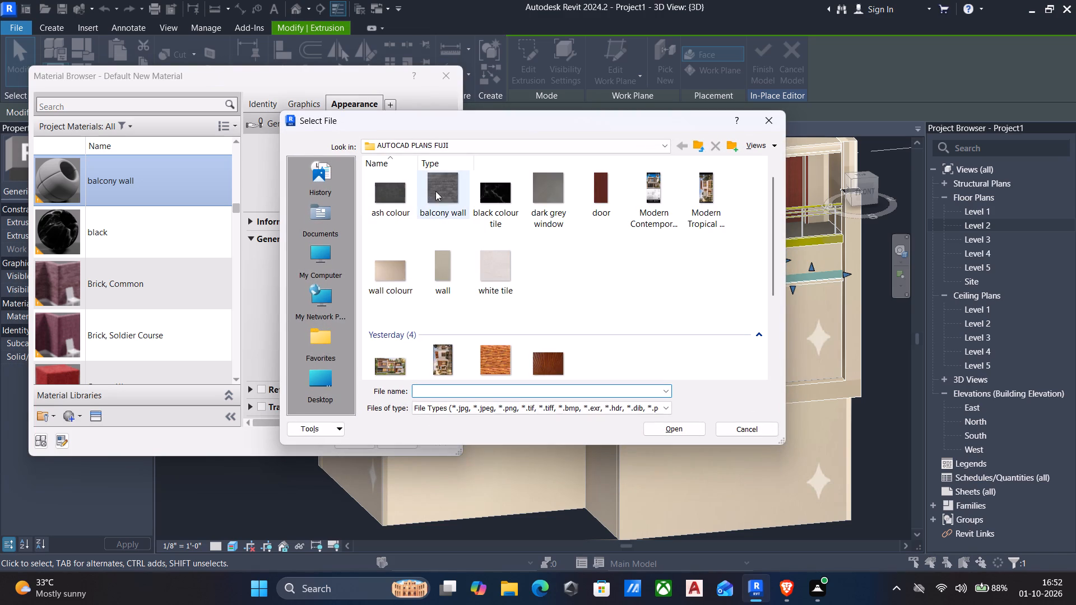
{"action": "left_click", "coordinate": [444, 191]}
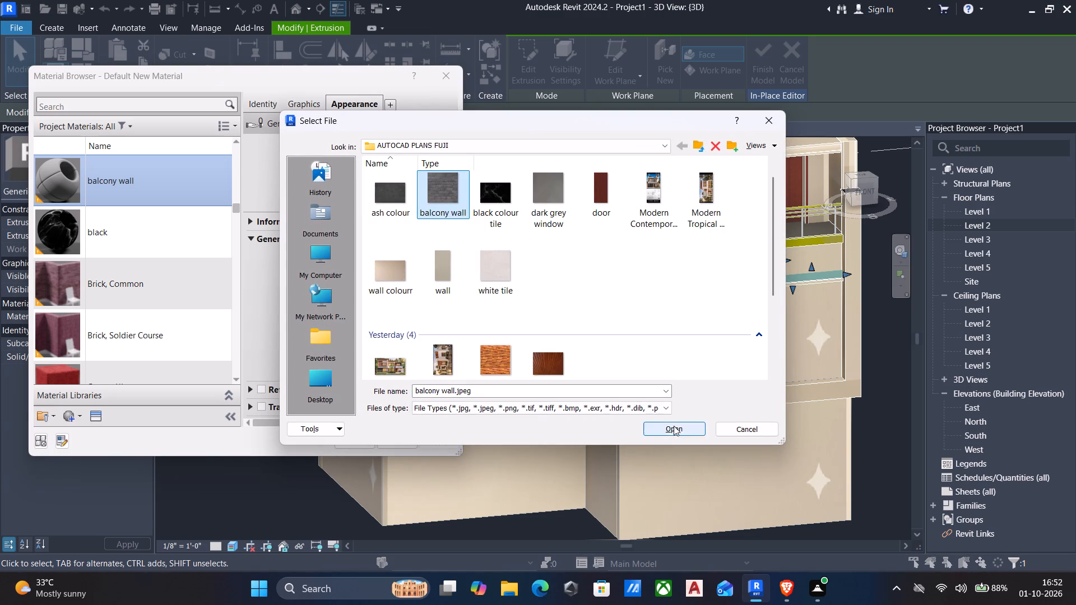
{"action": "left_click", "coordinate": [674, 426]}
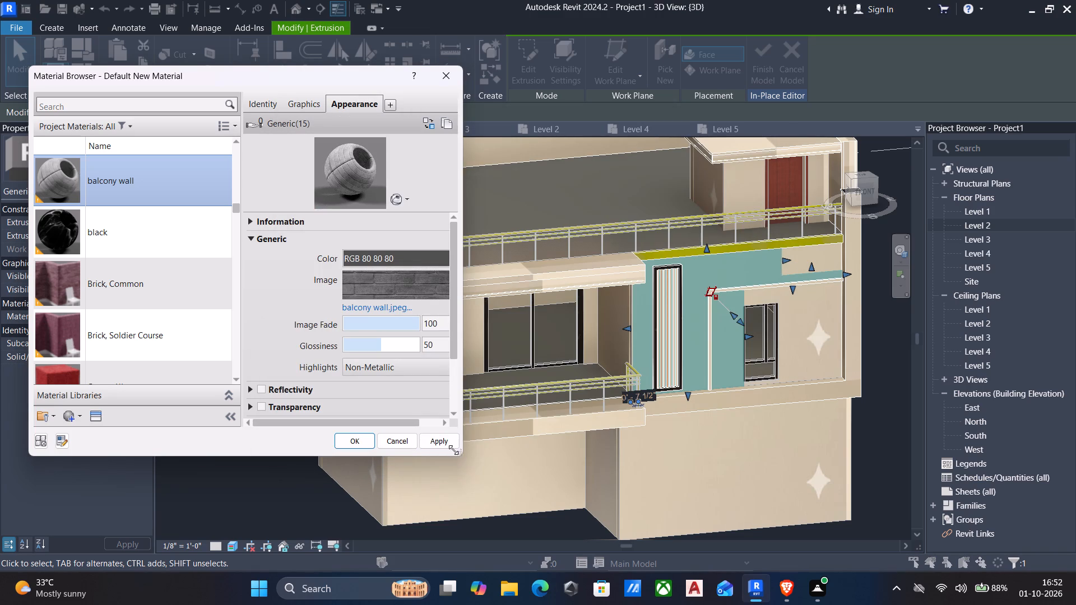
{"action": "left_click", "coordinate": [444, 449]}
{"action": "left_click", "coordinate": [350, 436]}
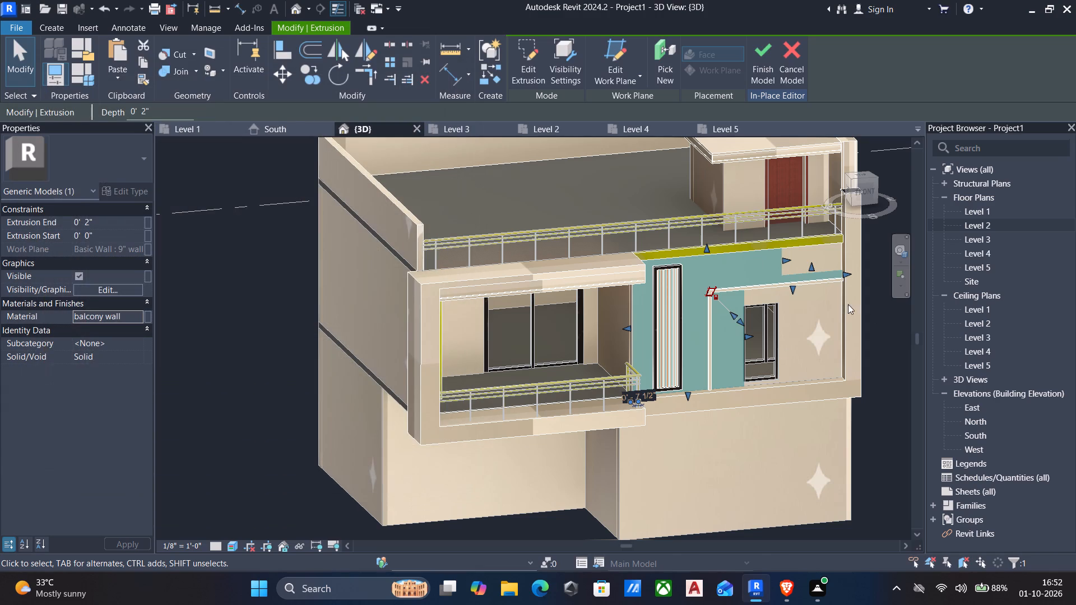
{"action": "key", "text": "Escape"}
Set the sample size width of the cladding extrusion's balcony wall texture to 5' and apply the material change.
{"action": "scroll", "coordinate": [716, 297], "scroll_direction": "up", "scroll_amount": 5}
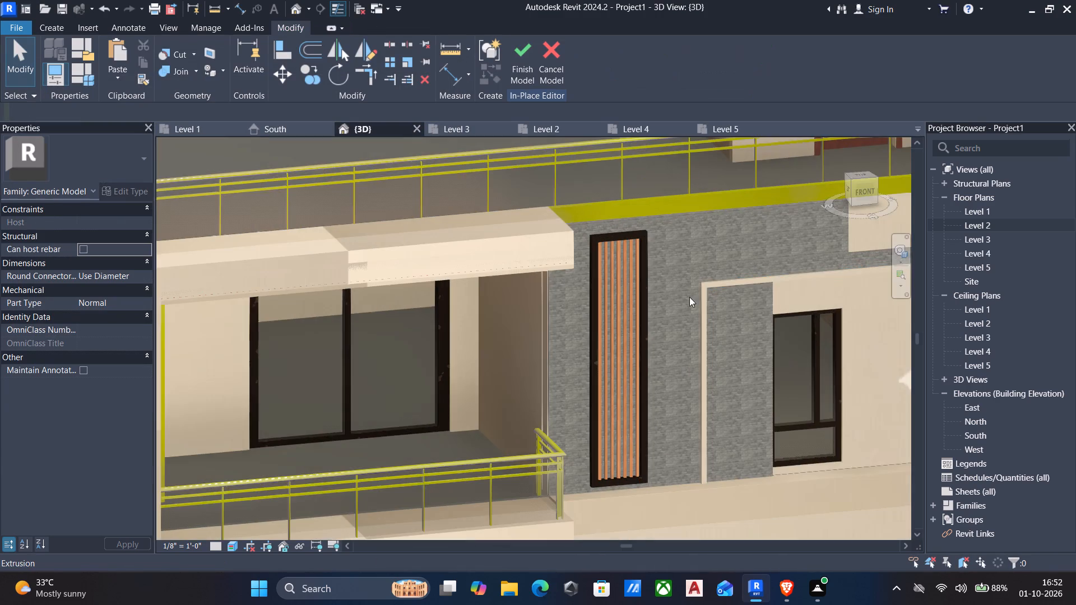
{"action": "scroll", "coordinate": [683, 270], "scroll_direction": "up", "scroll_amount": 11}
{"action": "scroll", "coordinate": [680, 286], "scroll_direction": "down", "scroll_amount": 9}
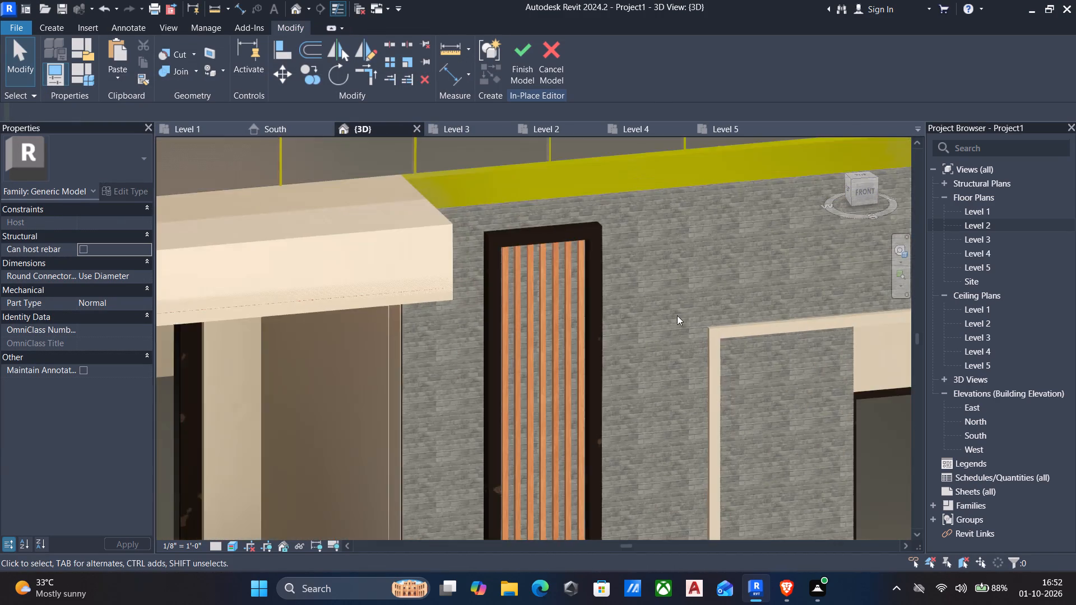
{"action": "scroll", "coordinate": [677, 315], "scroll_direction": "down", "scroll_amount": 2}
{"action": "middle_click_drag", "start_coordinate": [670, 322], "coordinate": [624, 323]}
{"action": "left_click", "coordinate": [793, 265]}
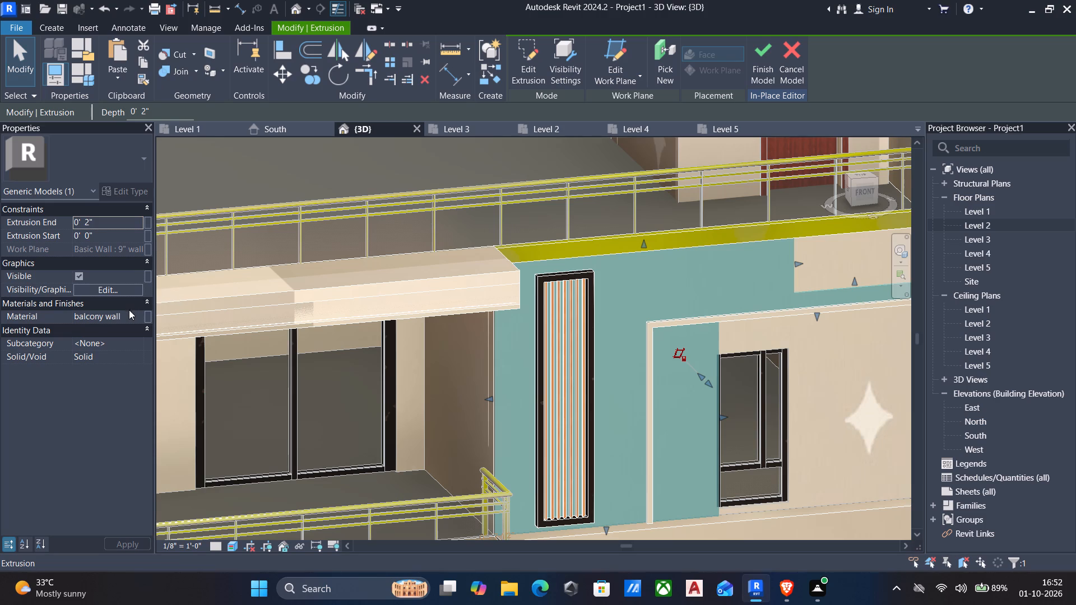
{"action": "left_click", "coordinate": [137, 318]}
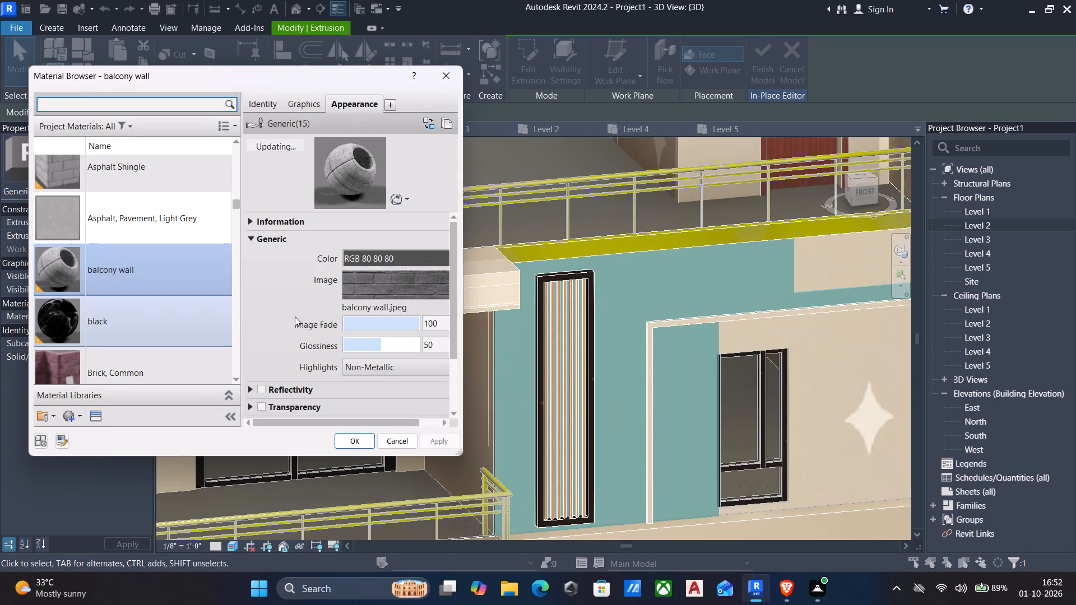
{"action": "left_click", "coordinate": [419, 283]}
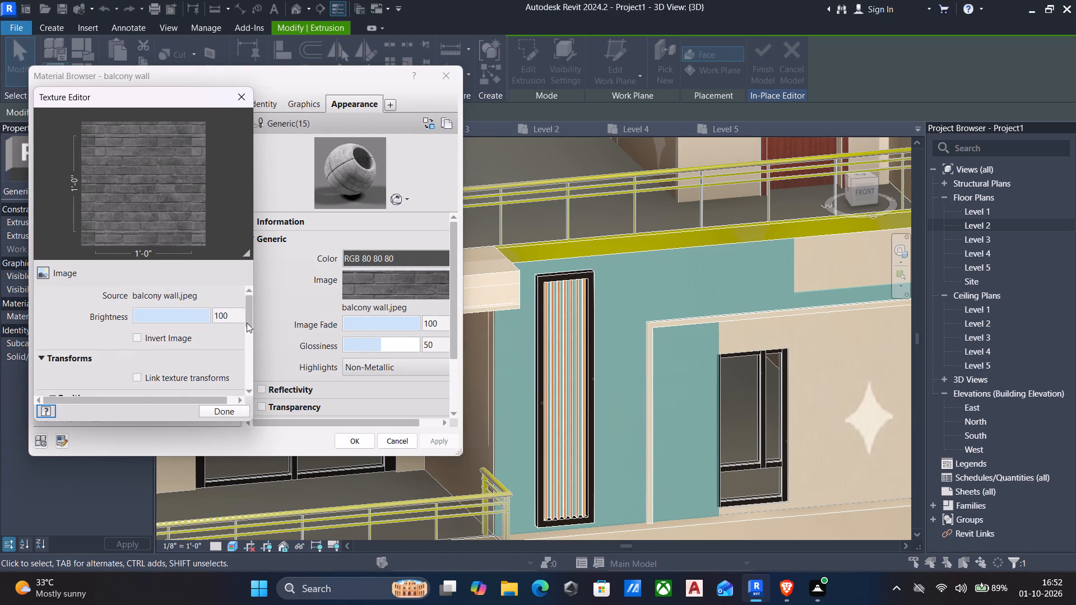
{"action": "left_click_drag", "start_coordinate": [249, 322], "coordinate": [235, 366]}
{"action": "scroll", "coordinate": [235, 366], "scroll_direction": "up", "scroll_amount": 1}
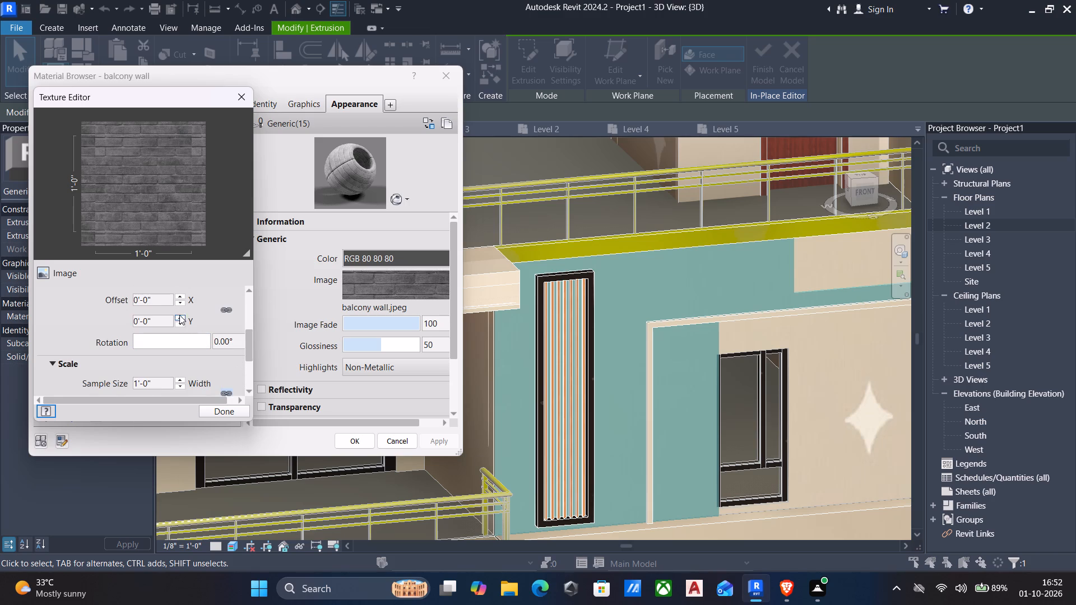
{"action": "left_click_drag", "start_coordinate": [252, 332], "coordinate": [243, 287]}
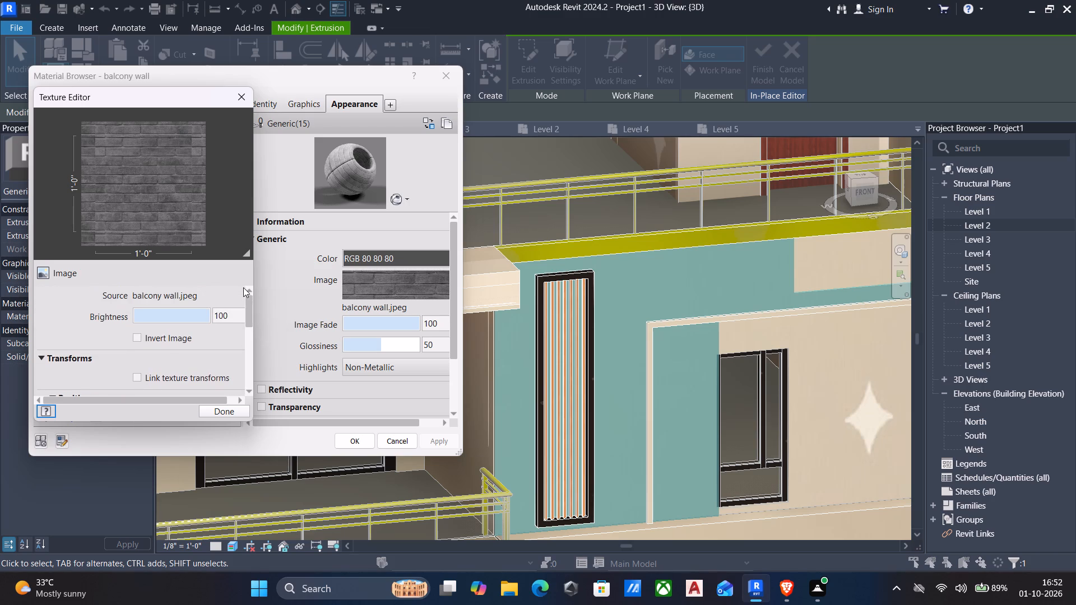
{"action": "left_click_drag", "start_coordinate": [243, 287], "coordinate": [250, 343]}
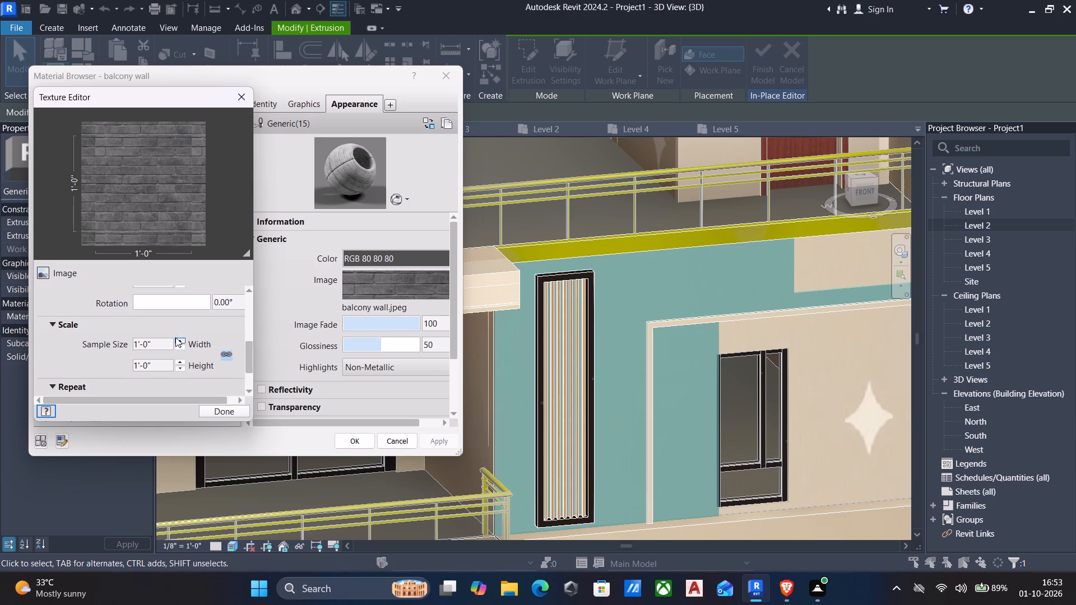
{"action": "left_click_drag", "start_coordinate": [168, 342], "coordinate": [118, 357]}
{"action": "key", "text": "1"}
{"action": "key", "text": "BackSpace"}
{"action": "type", "text": "5'"}
{"action": "key", "text": "Return"}
{"action": "left_click", "coordinate": [231, 412]}
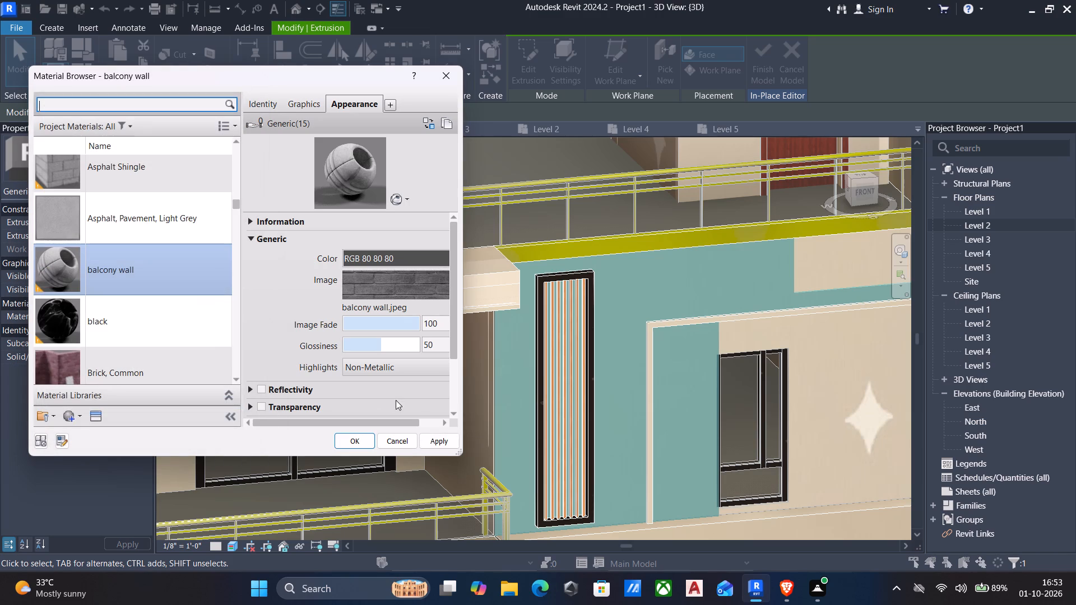
{"action": "left_click", "coordinate": [437, 434]}
{"action": "left_click", "coordinate": [355, 435]}
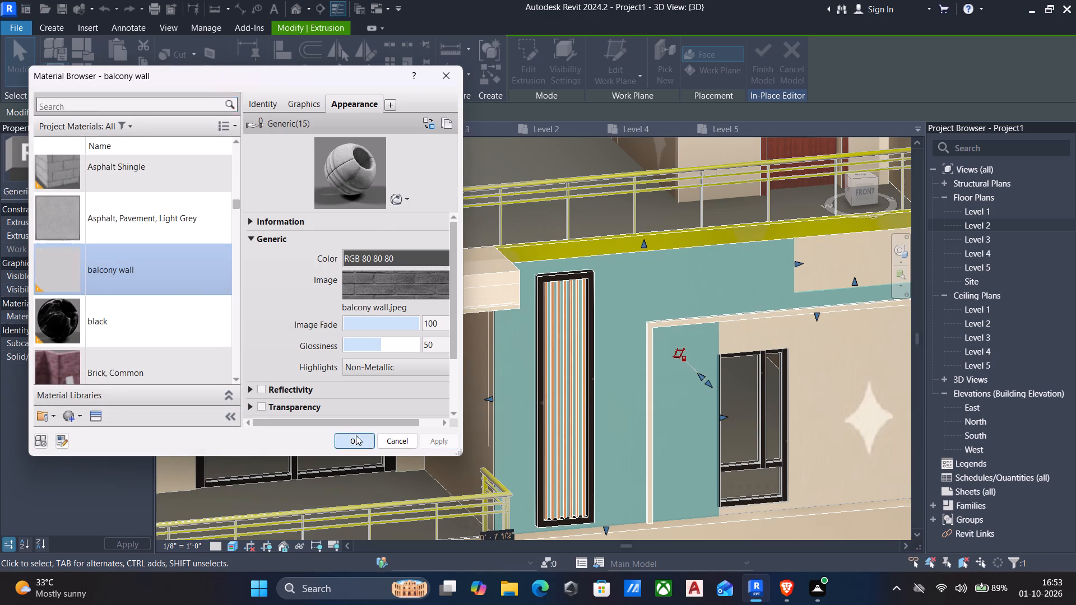
{"action": "key", "text": "Escape"}
Examine the textured front facade and the overall house from the front and both sides.
{"action": "scroll", "coordinate": [593, 415], "scroll_direction": "down", "scroll_amount": 2}
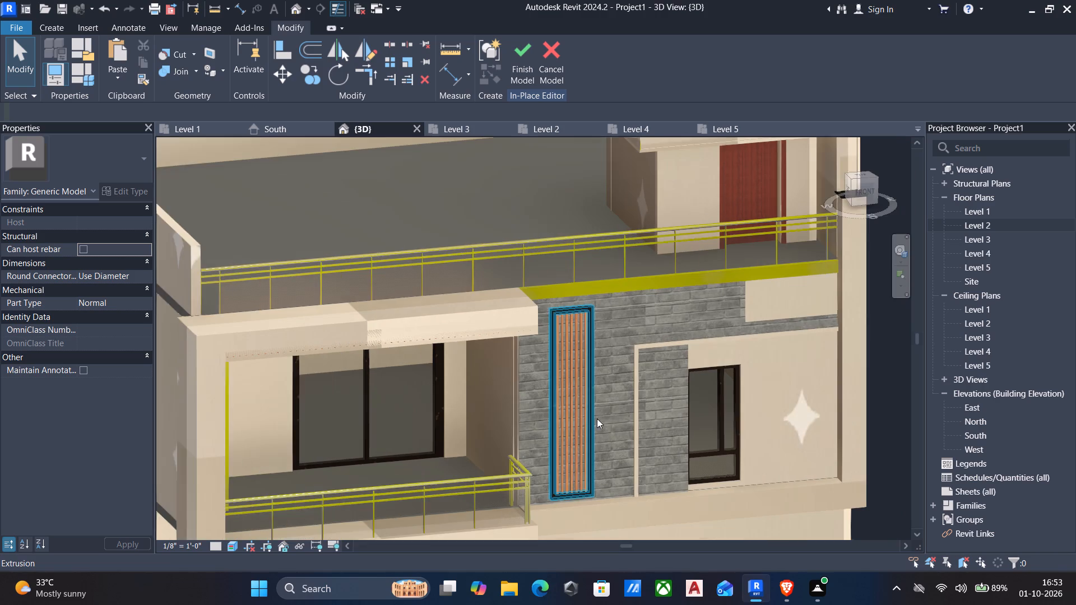
{"action": "middle_click_drag", "start_coordinate": [597, 420], "coordinate": [560, 420], "text": "shift"}
{"action": "scroll", "coordinate": [556, 420], "scroll_direction": "down", "scroll_amount": 1}
{"action": "middle_click_drag", "start_coordinate": [581, 429], "coordinate": [614, 357]}
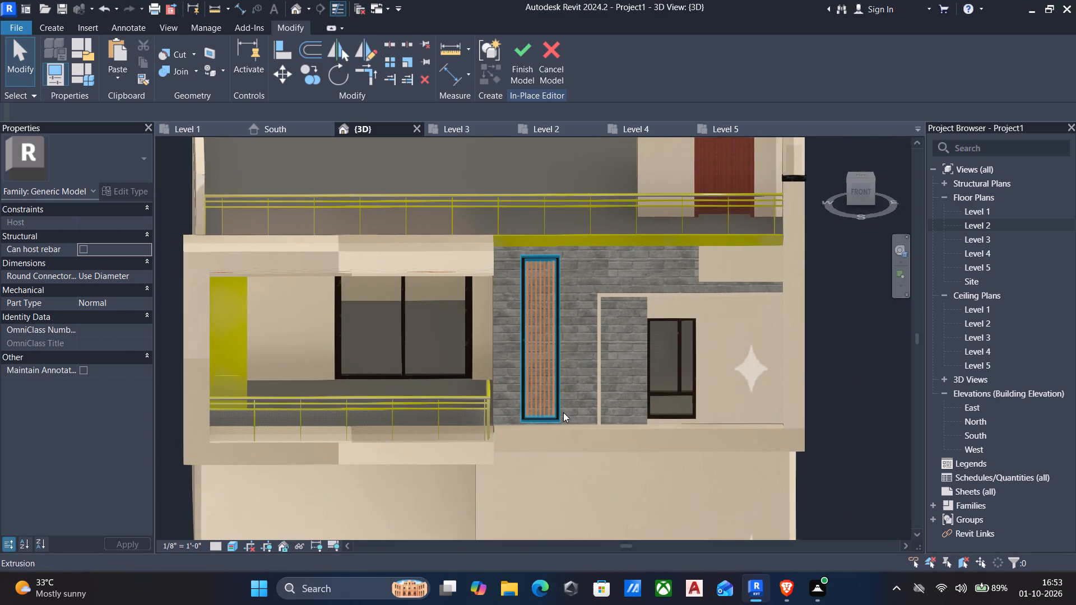
{"action": "middle_click_drag", "start_coordinate": [563, 412], "coordinate": [601, 329]}
{"action": "scroll", "coordinate": [602, 328], "scroll_direction": "down", "scroll_amount": 2}
{"action": "middle_click_drag", "start_coordinate": [605, 383], "coordinate": [604, 391]}
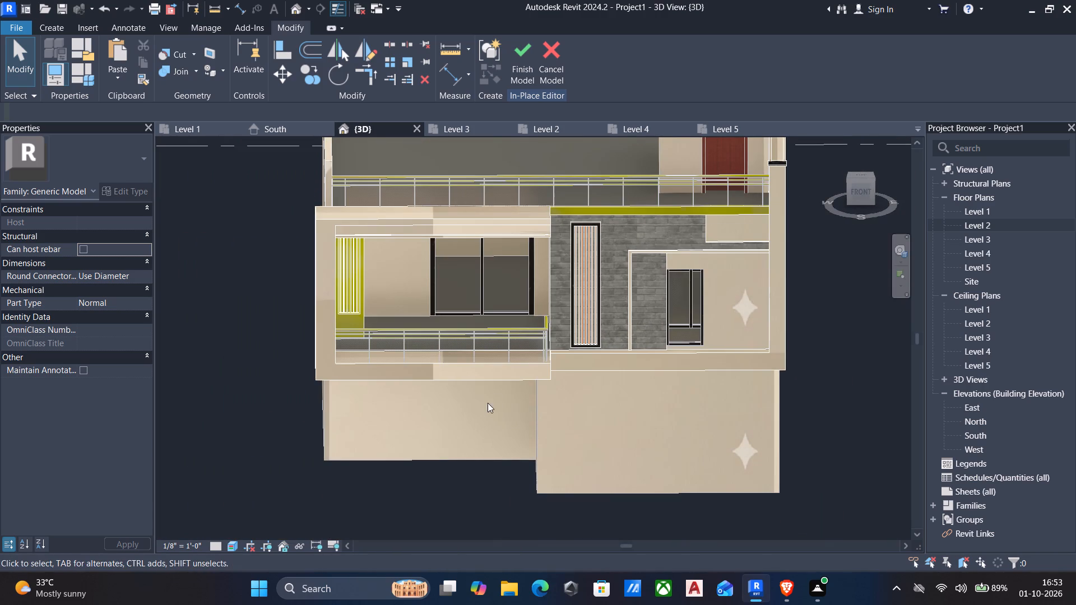
{"action": "middle_click_drag", "start_coordinate": [493, 399], "coordinate": [542, 391], "text": "shift"}
{"action": "scroll", "coordinate": [543, 391], "scroll_direction": "down", "scroll_amount": 3}
{"action": "middle_click_drag", "start_coordinate": [584, 383], "coordinate": [530, 385], "text": "shift"}
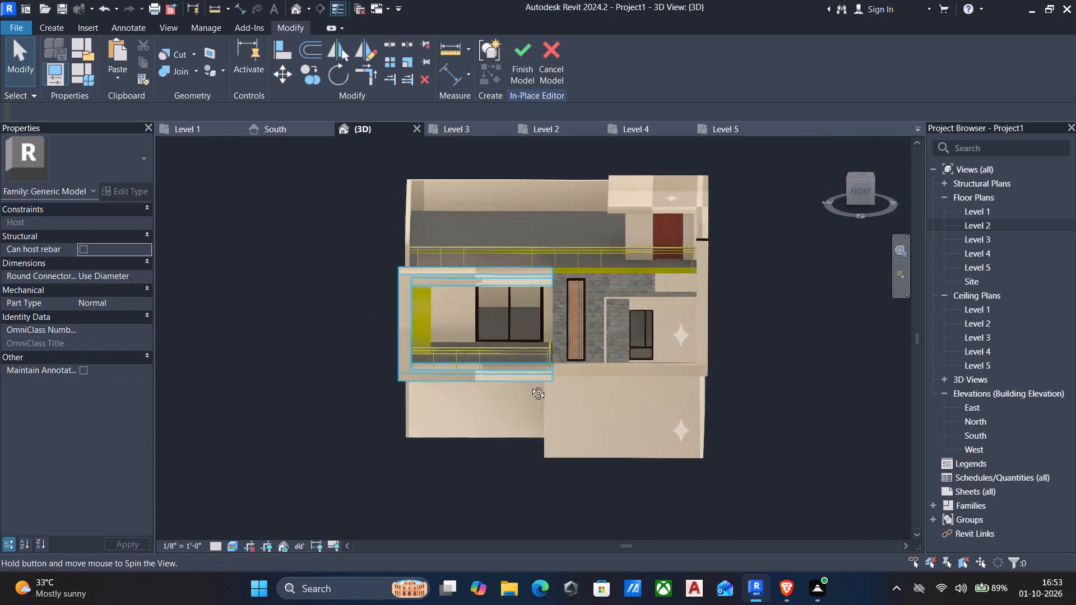
{"action": "middle_click_drag", "start_coordinate": [530, 385], "coordinate": [570, 379], "text": "shift"}
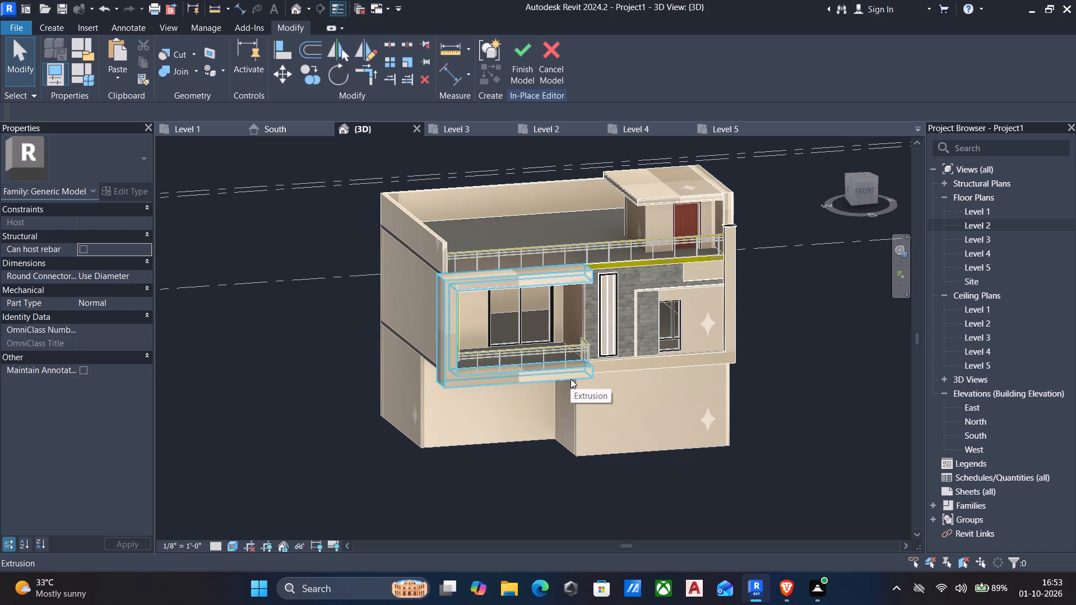
{"action": "scroll", "coordinate": [430, 373], "scroll_direction": "down", "scroll_amount": 2}
{"action": "middle_click_drag", "start_coordinate": [417, 364], "coordinate": [394, 369]}
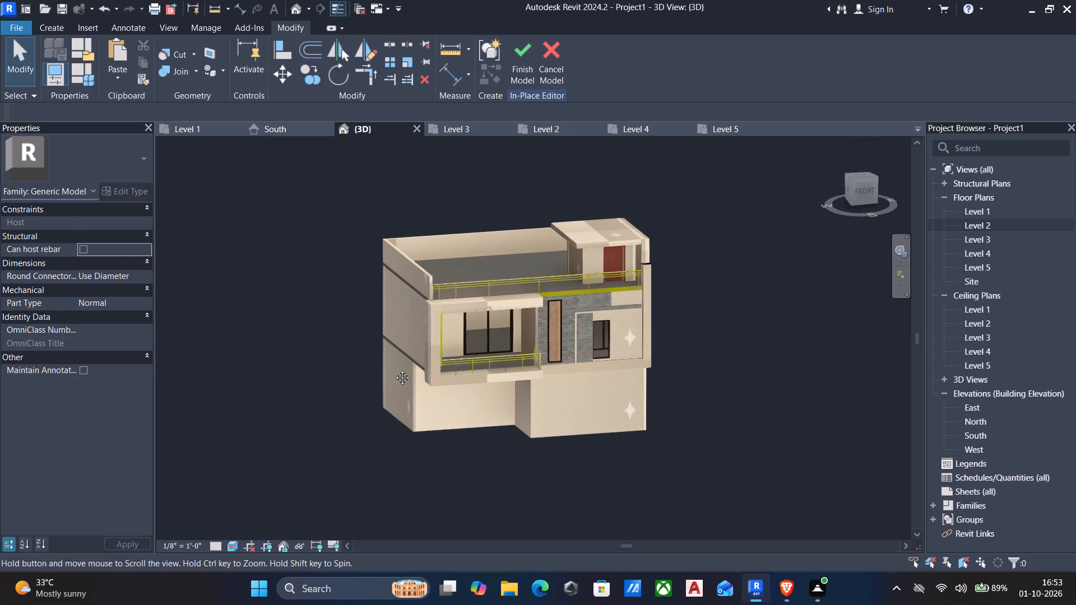
{"action": "middle_click_drag", "start_coordinate": [394, 369], "coordinate": [390, 369]}
{"action": "middle_click_drag", "start_coordinate": [401, 368], "coordinate": [319, 334], "text": "shift"}
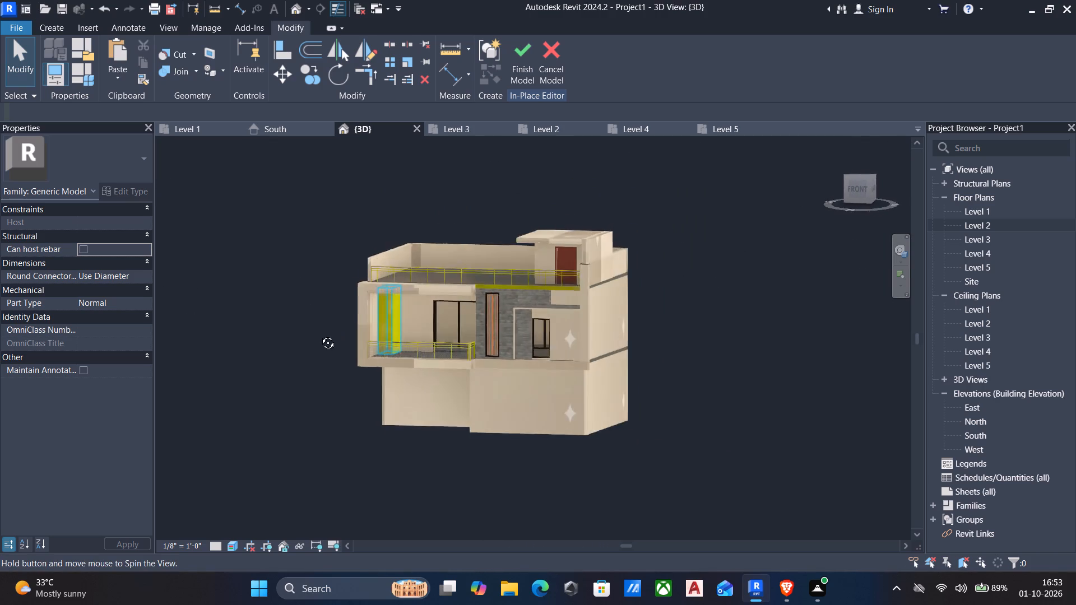
{"action": "middle_click_drag", "start_coordinate": [319, 334], "coordinate": [432, 317], "text": "shift"}
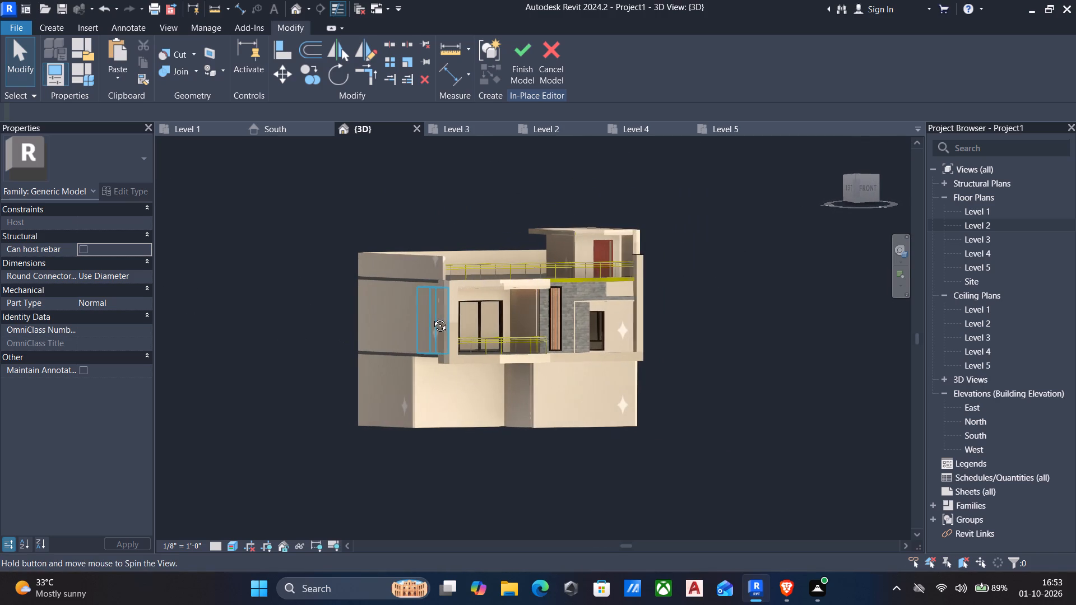
{"action": "middle_click_drag", "start_coordinate": [432, 317], "coordinate": [419, 321], "text": "shift"}
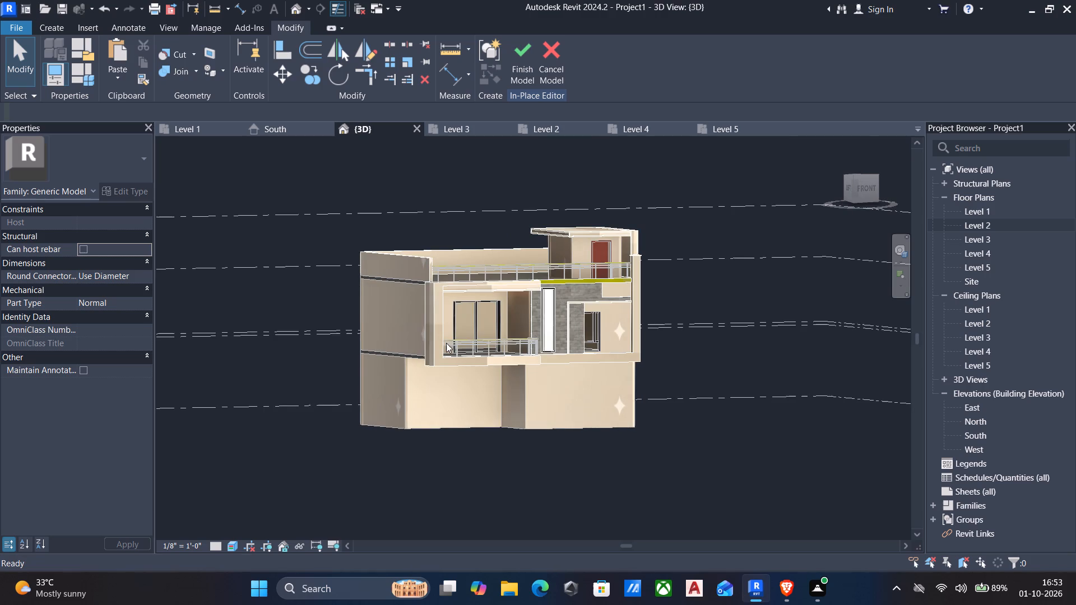
Examine the brick-textured cladding around the tall slatted panel and the neighbouring front facade surfaces.
{"action": "scroll", "coordinate": [552, 355], "scroll_direction": "up", "scroll_amount": 2}
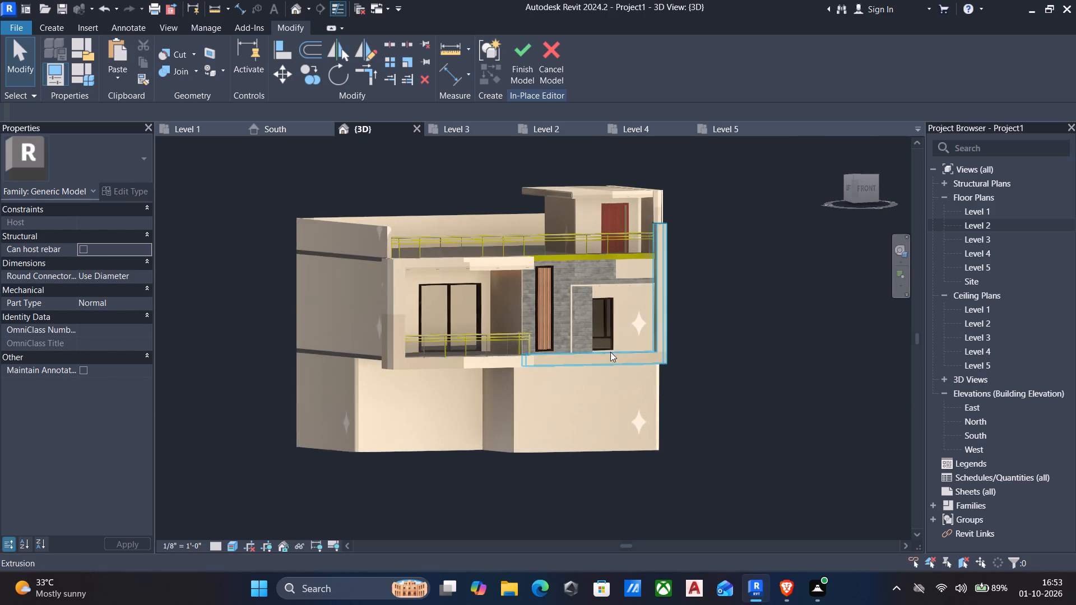
{"action": "scroll", "coordinate": [610, 352], "scroll_direction": "up", "scroll_amount": 1}
{"action": "middle_click_drag", "start_coordinate": [607, 352], "coordinate": [570, 364]}
{"action": "middle_click_drag", "start_coordinate": [607, 362], "coordinate": [549, 364], "text": "shift"}
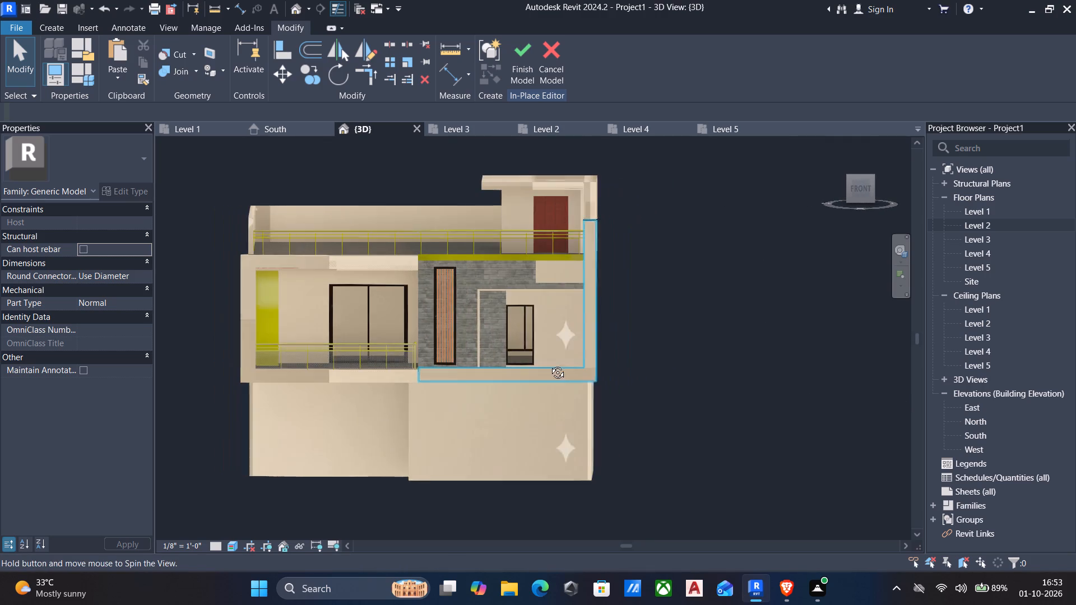
{"action": "middle_click_drag", "start_coordinate": [549, 364], "coordinate": [558, 365], "text": "shift"}
{"action": "middle_click_drag", "start_coordinate": [573, 342], "coordinate": [586, 342], "text": "shift"}
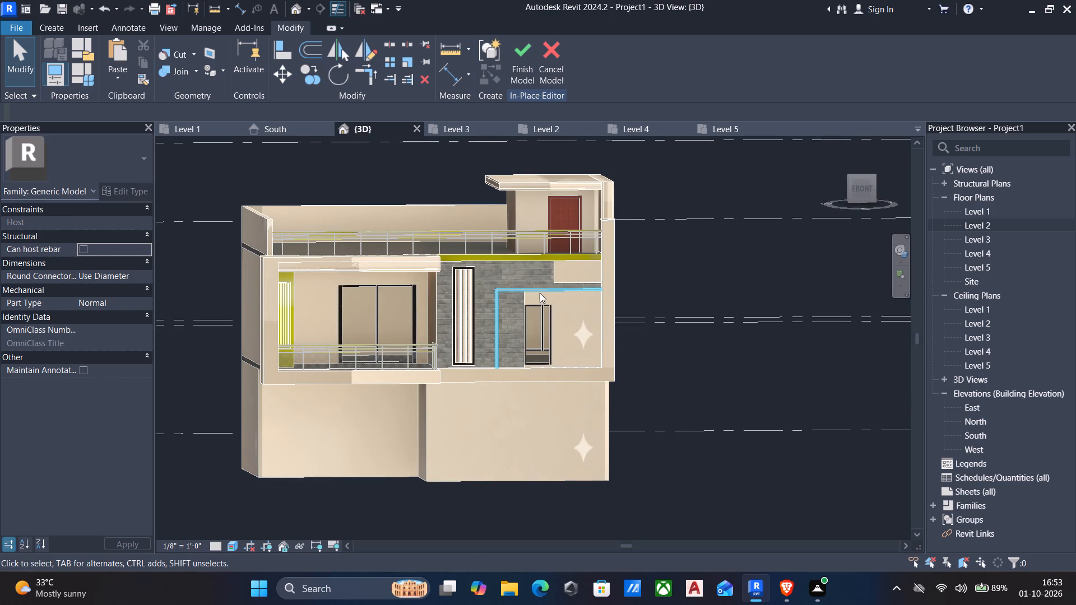
{"action": "scroll", "coordinate": [555, 281], "scroll_direction": "up", "scroll_amount": 3}
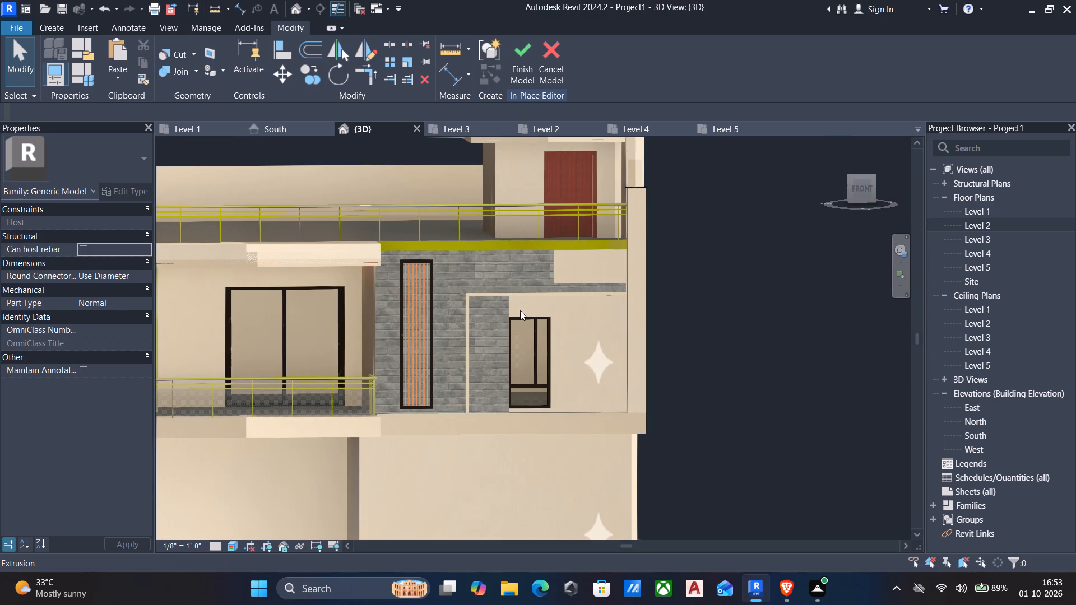
{"action": "scroll", "coordinate": [527, 321], "scroll_direction": "up", "scroll_amount": 4}
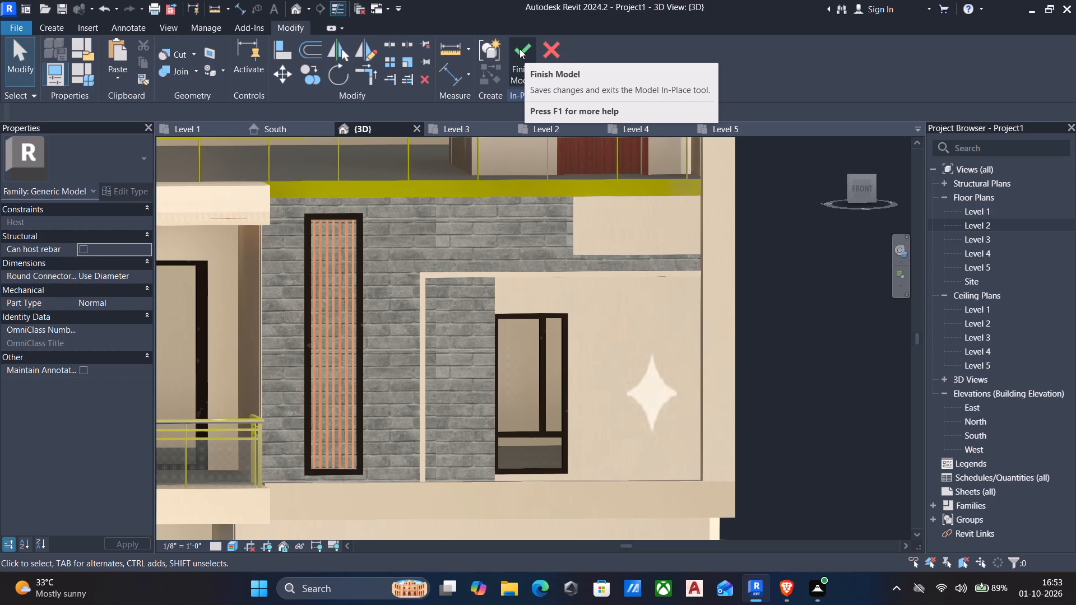
{"action": "scroll", "coordinate": [424, 179], "scroll_direction": "down", "scroll_amount": 4}
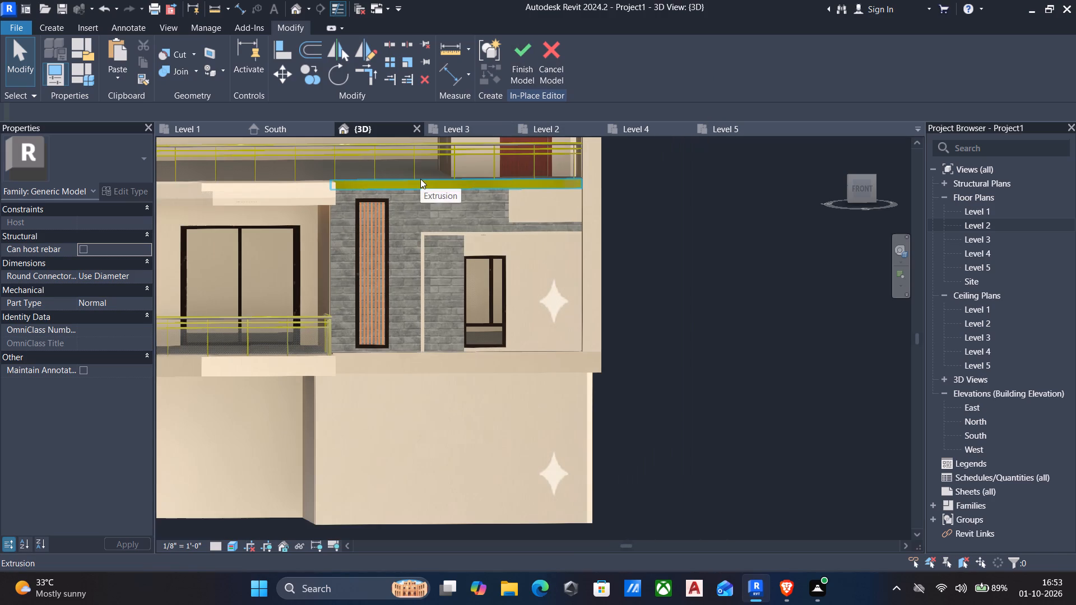
Assign the existing walll material to the thin horizontal strip extrusion above the brick cladding, below the terrace railing.
{"action": "left_click", "coordinate": [411, 180]}
{"action": "middle_click_drag", "start_coordinate": [549, 220], "coordinate": [560, 241]}
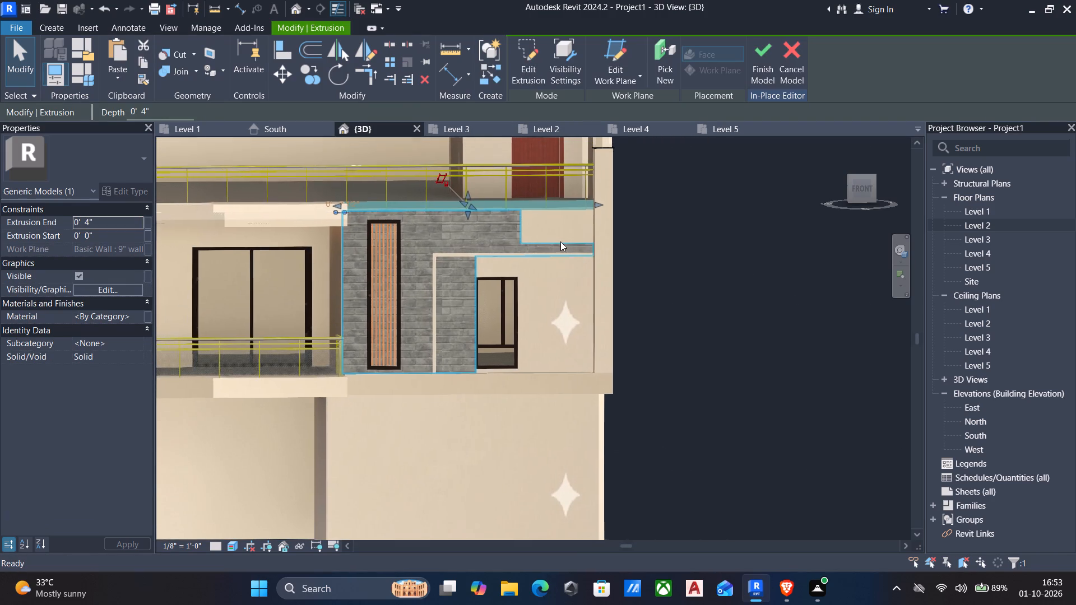
{"action": "scroll", "coordinate": [495, 237], "scroll_direction": "up", "scroll_amount": 1}
{"action": "middle_click_drag", "start_coordinate": [495, 237], "coordinate": [684, 313], "text": "shift"}
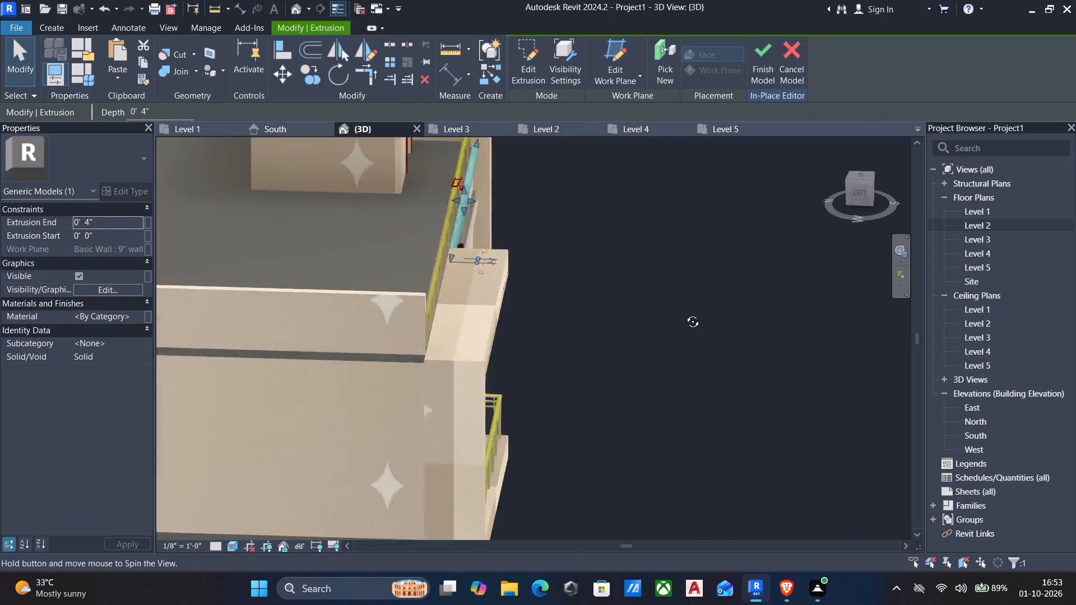
{"action": "middle_click_drag", "start_coordinate": [684, 313], "coordinate": [457, 295], "text": "shift"}
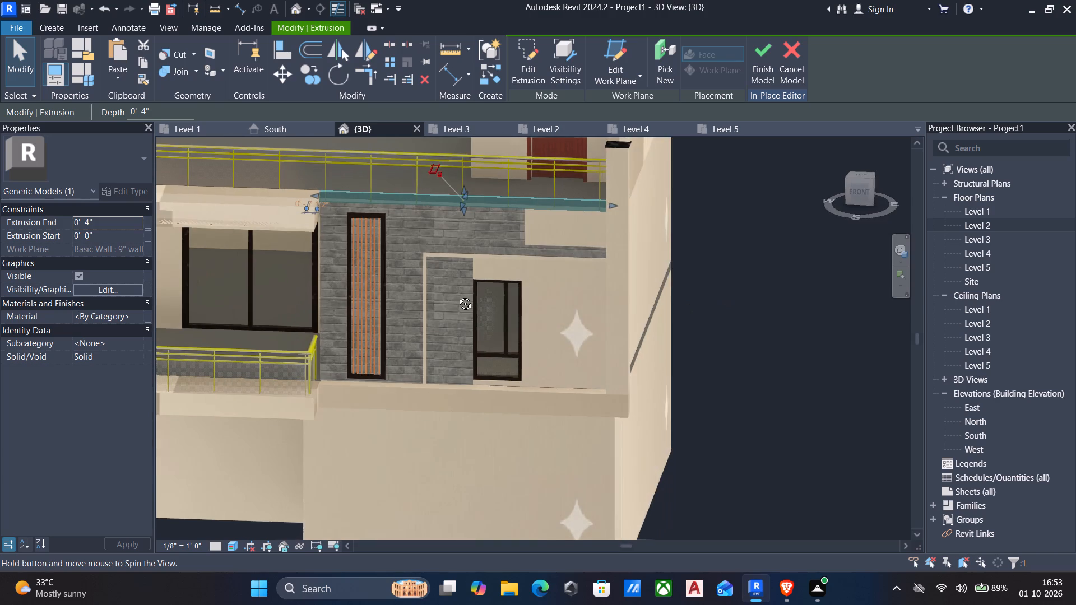
{"action": "middle_click_drag", "start_coordinate": [457, 295], "coordinate": [331, 291], "text": "shift"}
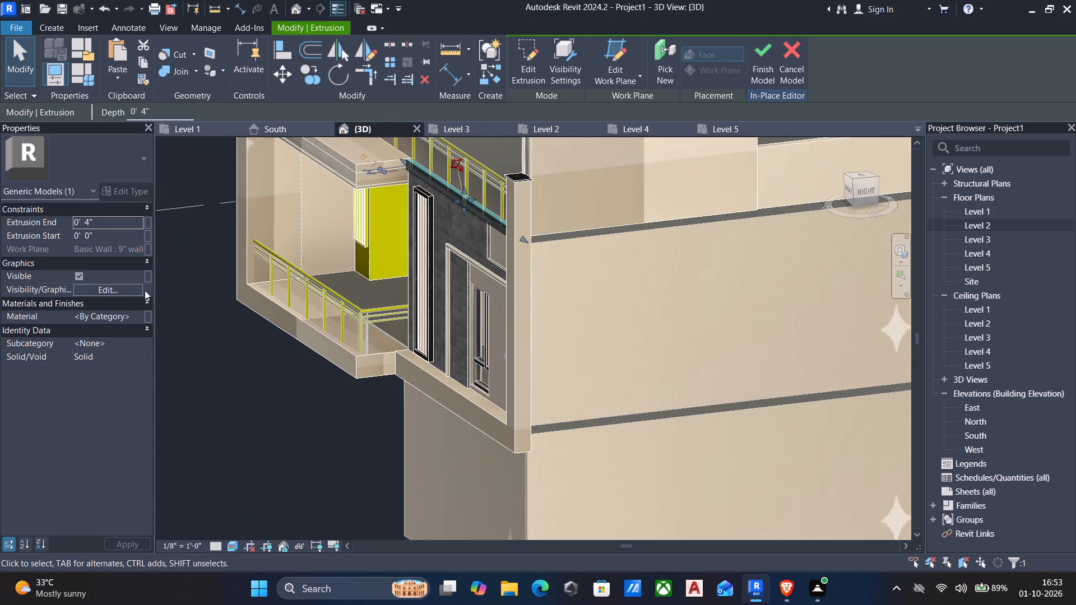
{"action": "left_click", "coordinate": [136, 315]}
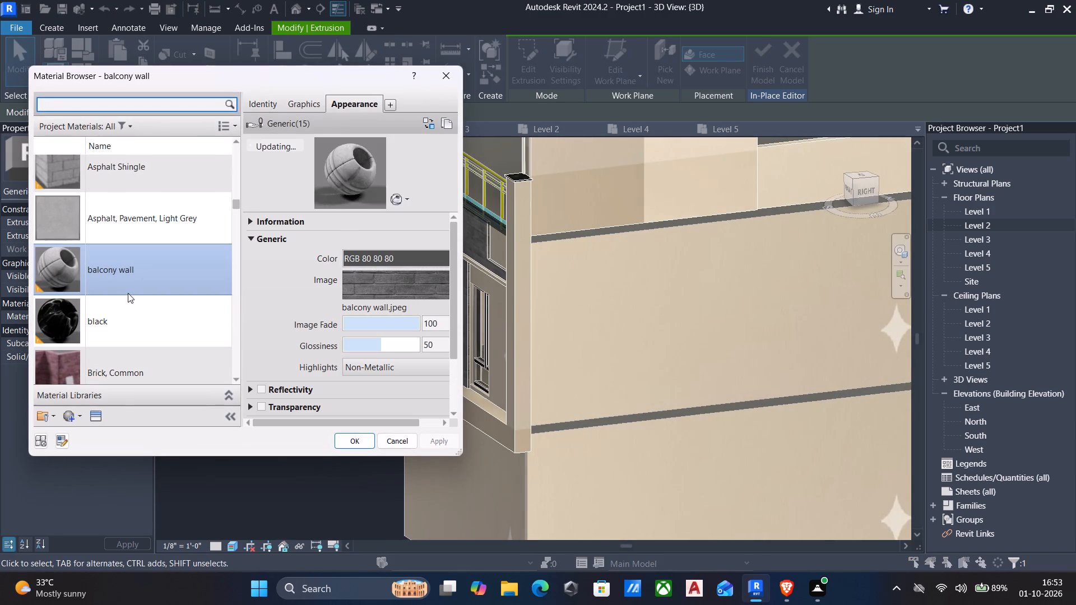
{"action": "left_click", "coordinate": [119, 107]}
{"action": "type", "text": "wall"}
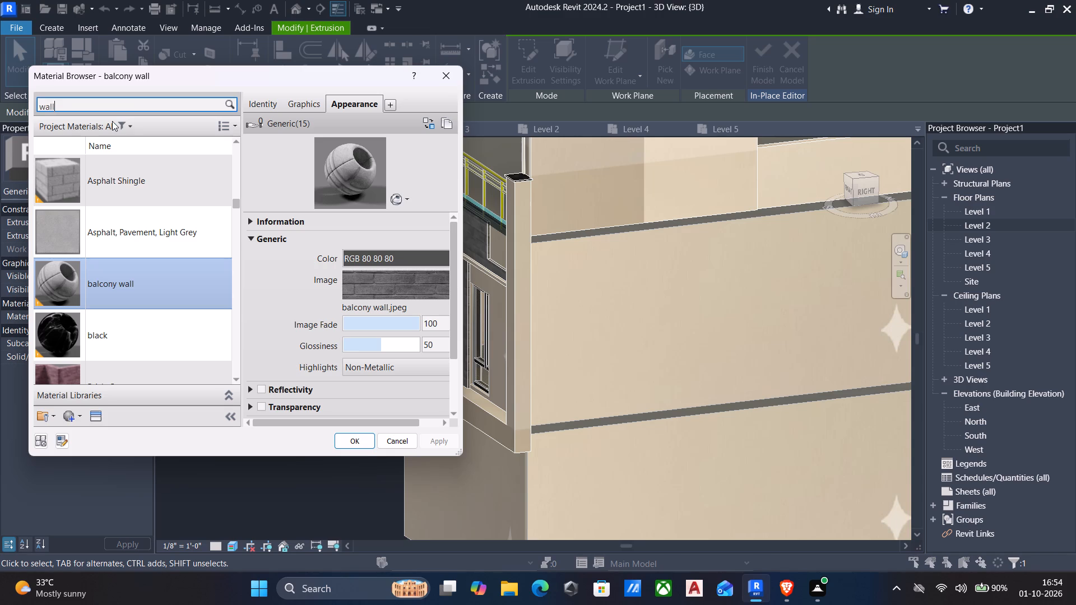
{"action": "key", "text": "Return"}
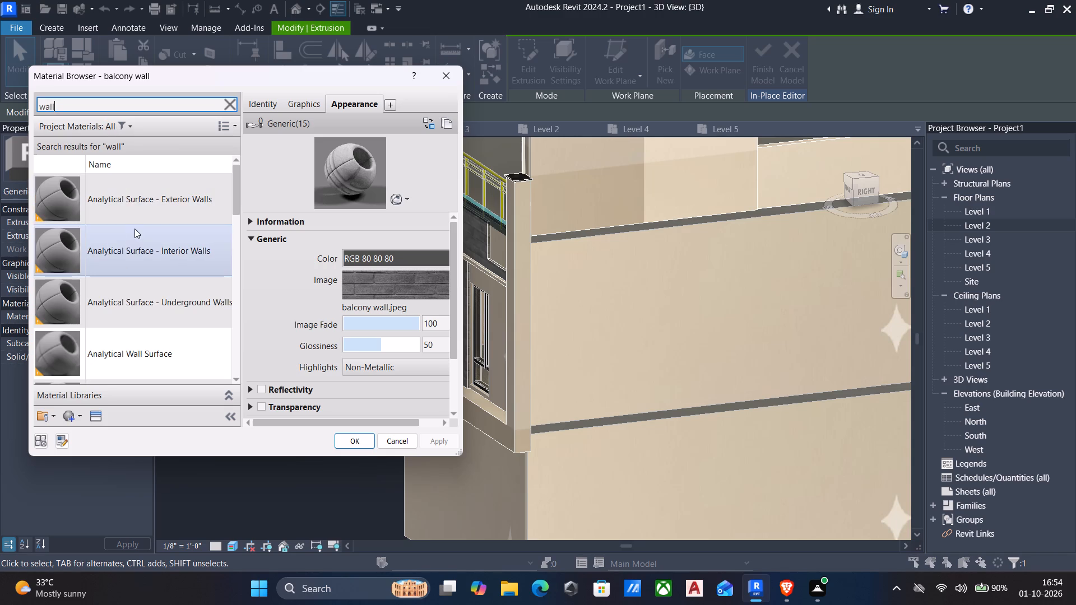
{"action": "scroll", "coordinate": [135, 233], "scroll_direction": "down", "scroll_amount": 10}
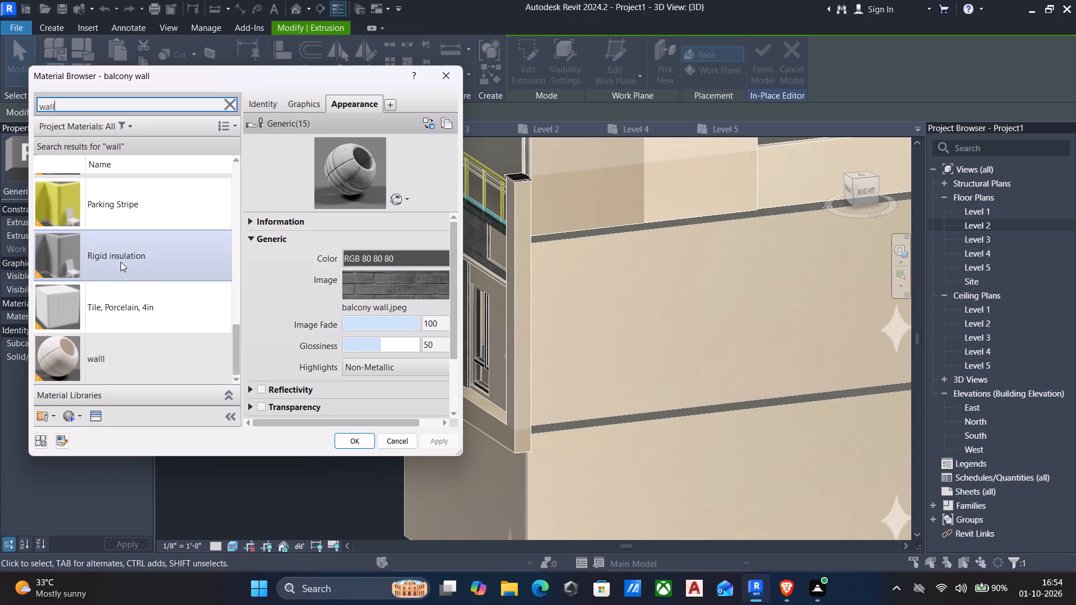
{"action": "left_click", "coordinate": [120, 361]}
{"action": "left_click", "coordinate": [351, 441]}
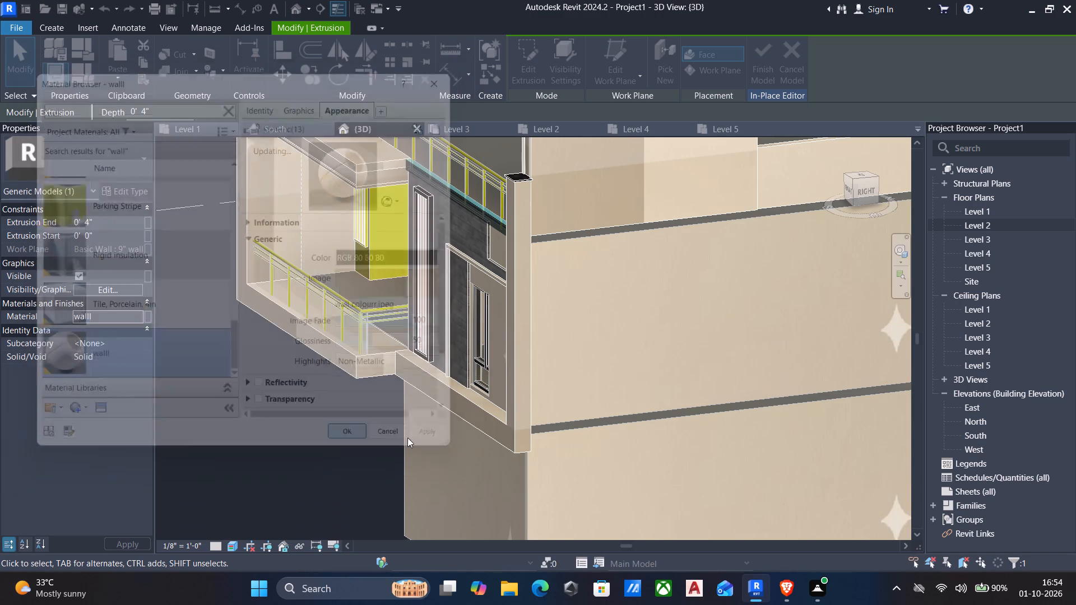
{"action": "key", "text": "Escape"}
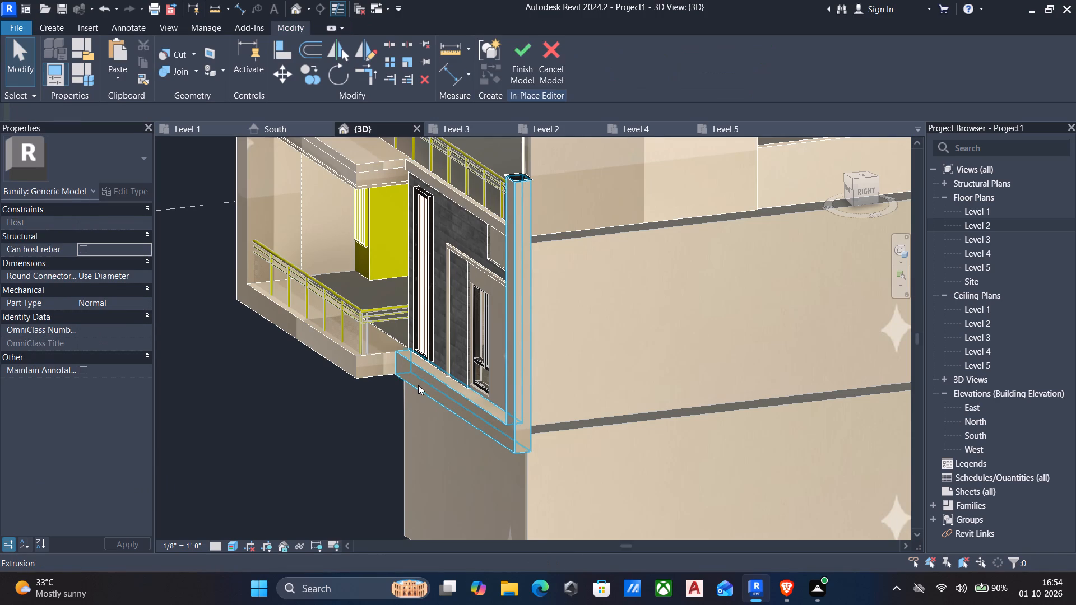
Examine the recoloured strip above the brick cladding and the whole front facade from several angles.
{"action": "middle_click_drag", "start_coordinate": [417, 394], "coordinate": [516, 374]}
{"action": "scroll", "coordinate": [517, 373], "scroll_direction": "down", "scroll_amount": 3}
{"action": "middle_click_drag", "start_coordinate": [499, 359], "coordinate": [535, 357], "text": "shift"}
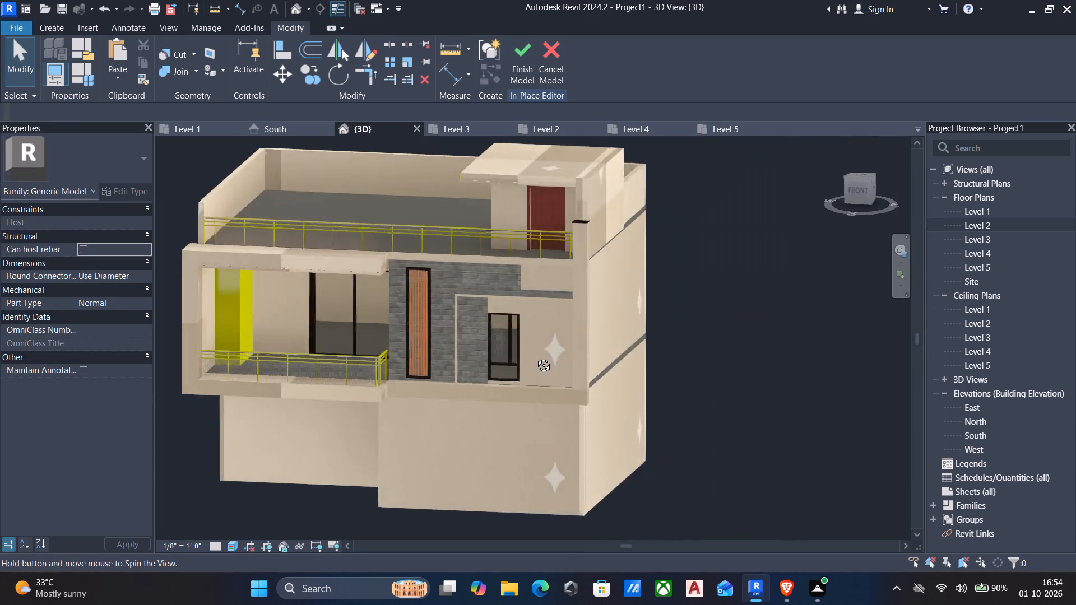
{"action": "middle_click_drag", "start_coordinate": [535, 357], "coordinate": [537, 353], "text": "shift"}
{"action": "scroll", "coordinate": [665, 332], "scroll_direction": "up", "scroll_amount": 1, "text": "shift"}
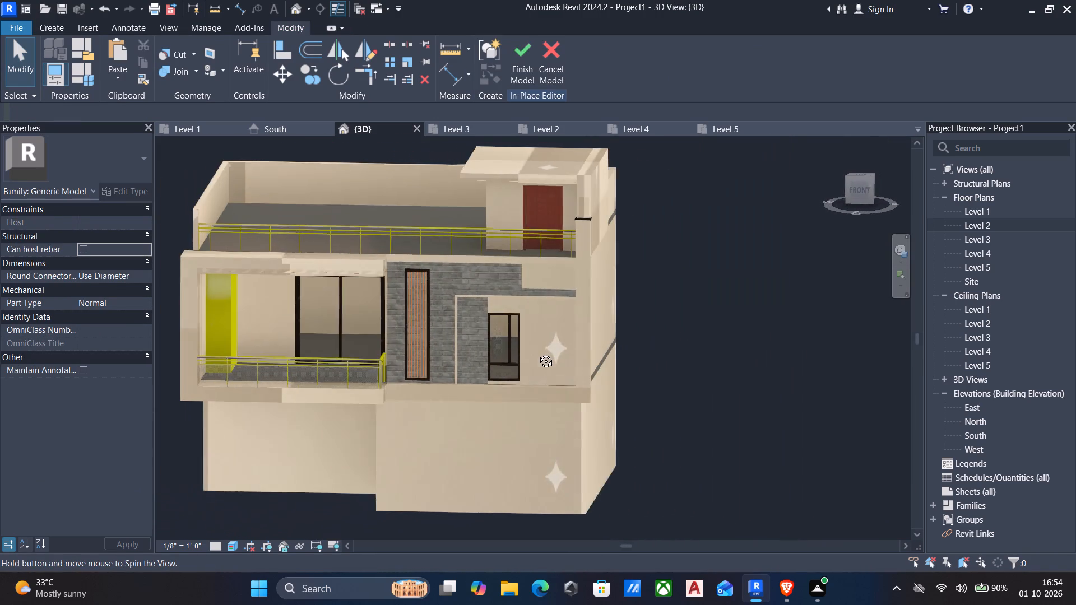
{"action": "middle_click_drag", "start_coordinate": [537, 353], "coordinate": [545, 362], "text": "shift"}
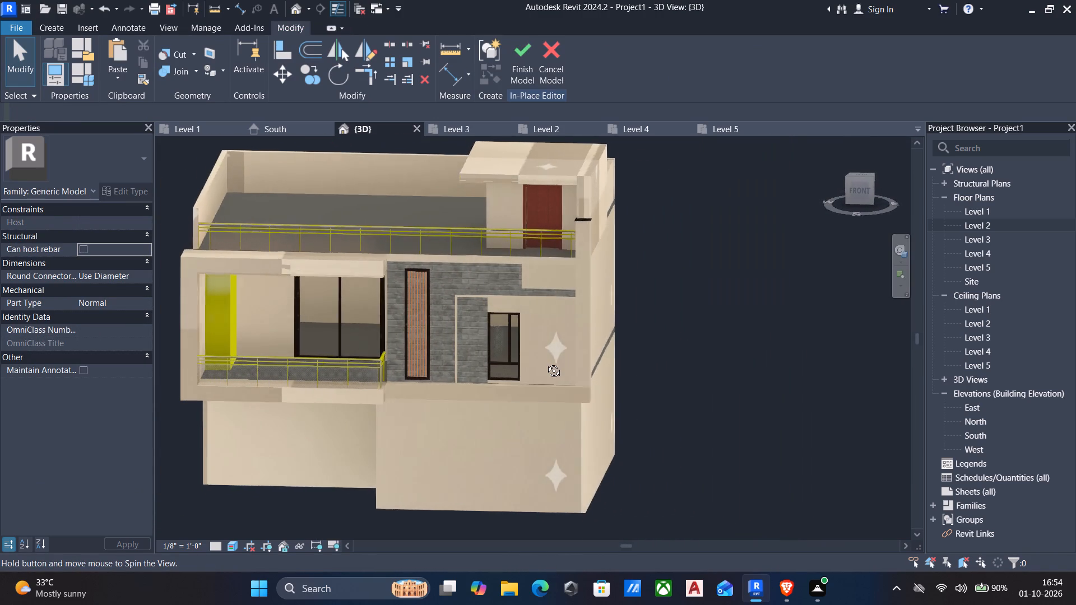
{"action": "middle_click_drag", "start_coordinate": [545, 362], "coordinate": [573, 385], "text": "shift"}
{"action": "scroll", "coordinate": [468, 262], "scroll_direction": "up", "scroll_amount": 2}
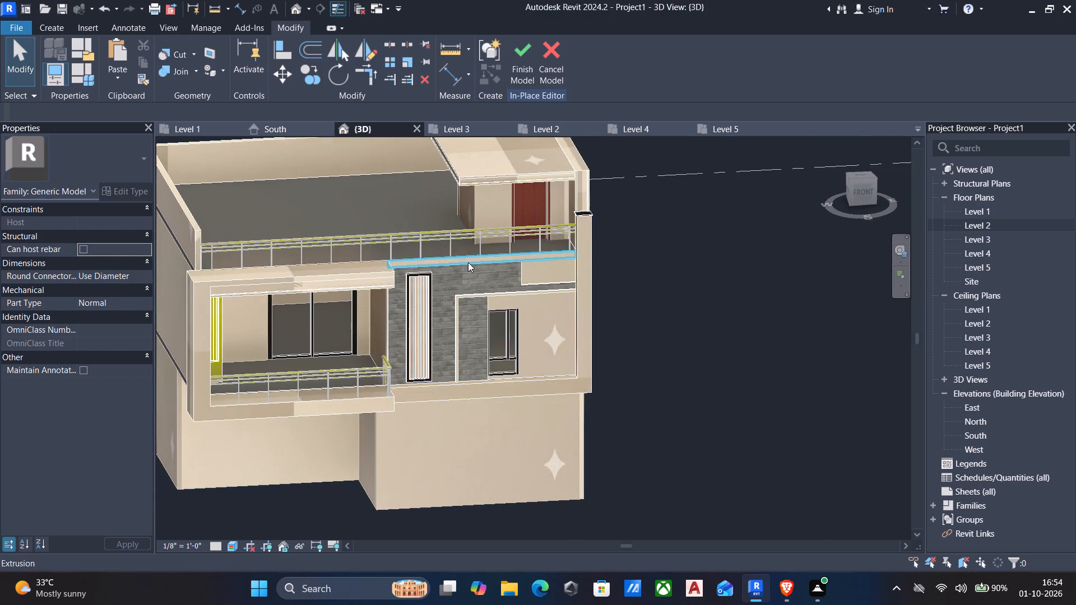
{"action": "scroll", "coordinate": [468, 262], "scroll_direction": "up", "scroll_amount": 2}
{"action": "middle_click_drag", "start_coordinate": [509, 328], "coordinate": [505, 274]}
Finish the in-place editing of the facade generic model, keeping its material assignments.
{"action": "left_click", "coordinate": [521, 58]}
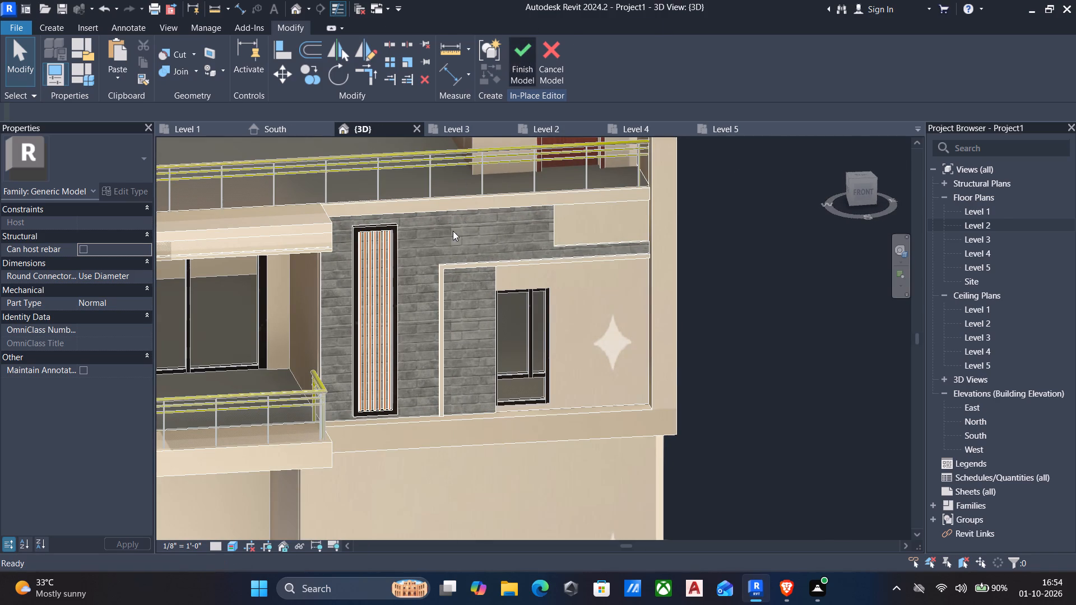
{"action": "scroll", "coordinate": [512, 282], "scroll_direction": "up", "scroll_amount": 3}
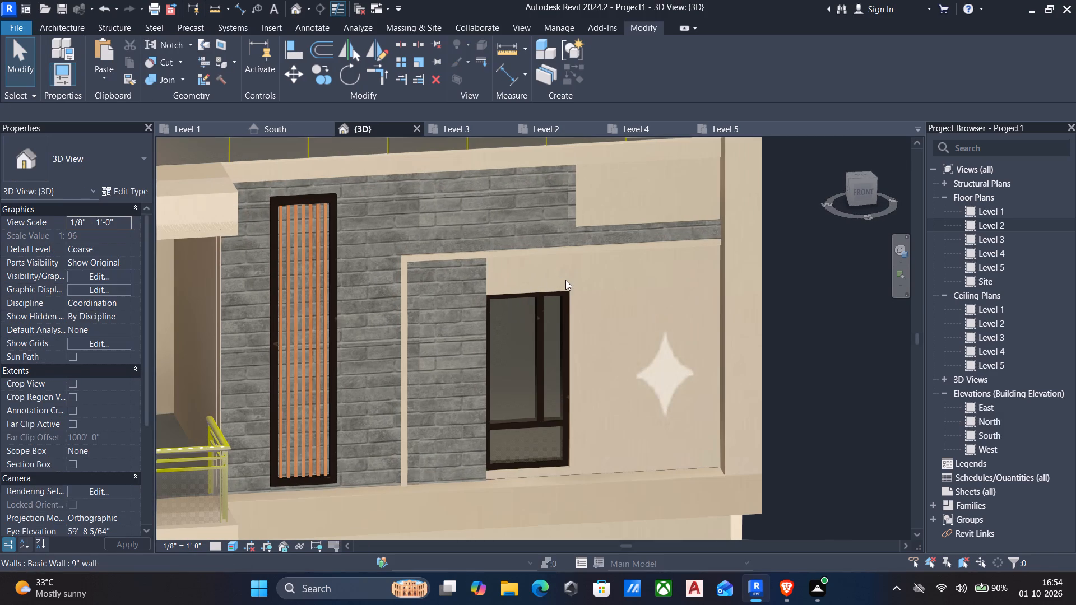
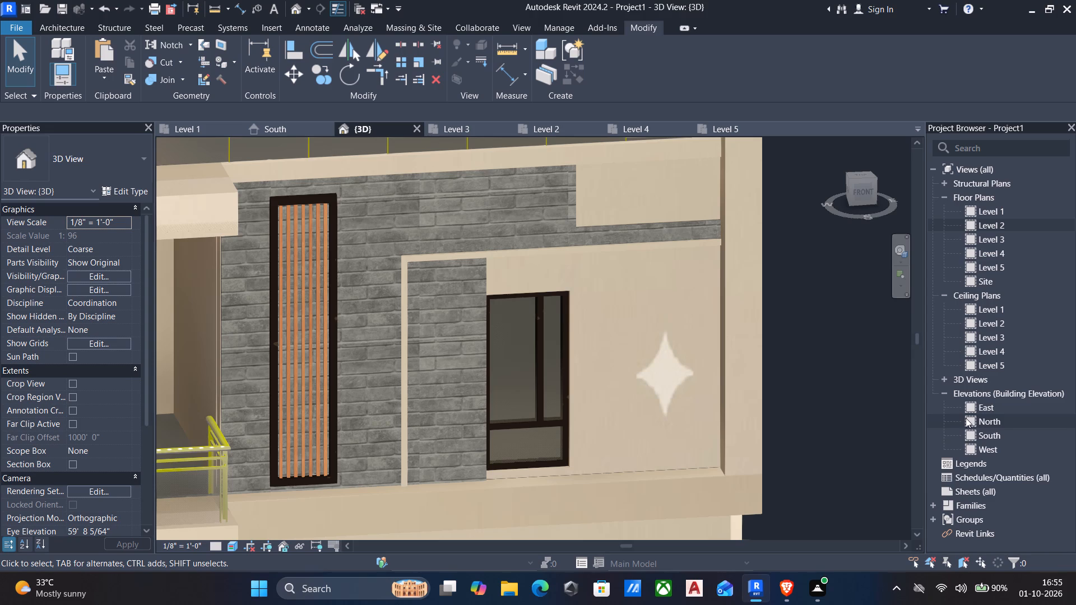
Examine the finished facade materials on the whole house from the front, the right side and the front-left corner.
{"action": "scroll", "coordinate": [609, 395], "scroll_direction": "down", "scroll_amount": 1}
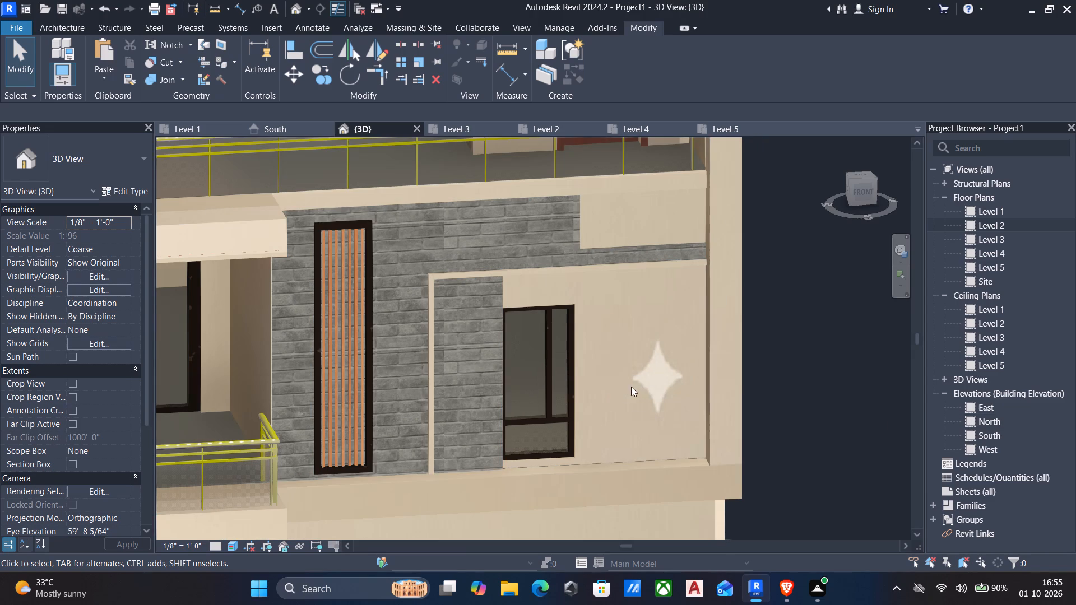
{"action": "scroll", "coordinate": [647, 392], "scroll_direction": "down", "scroll_amount": 1}
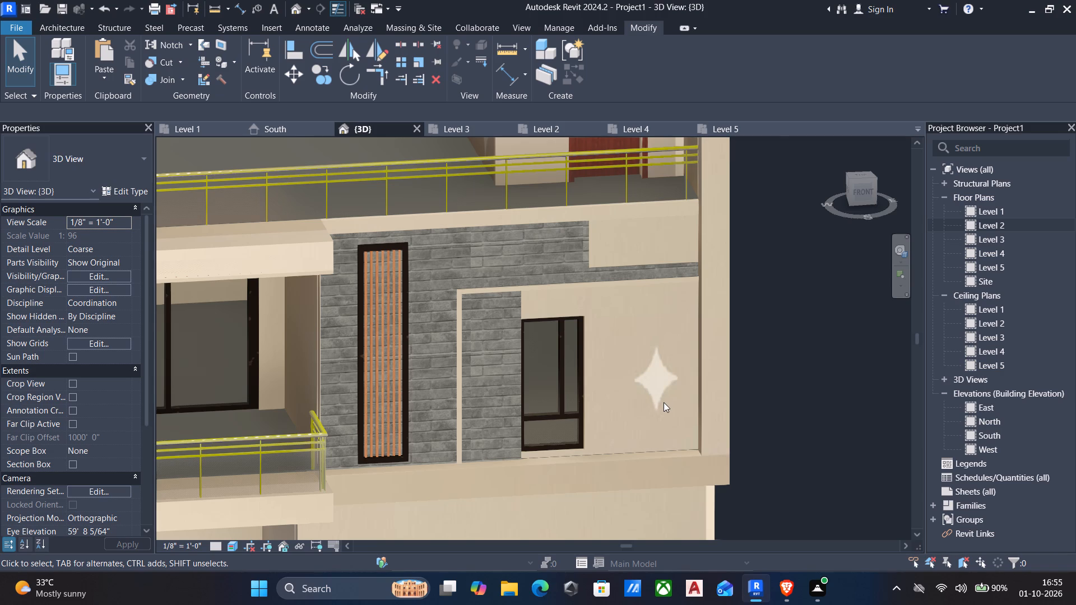
{"action": "middle_click_drag", "start_coordinate": [657, 394], "coordinate": [707, 409], "text": "shift"}
{"action": "scroll", "coordinate": [703, 425], "scroll_direction": "down", "scroll_amount": 1}
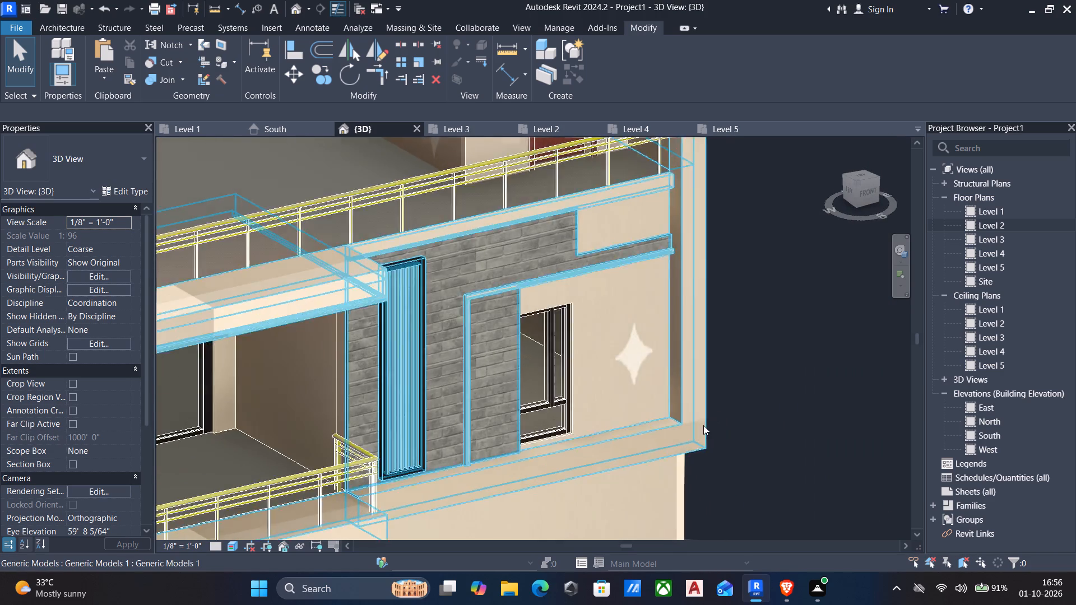
{"action": "scroll", "coordinate": [701, 429], "scroll_direction": "down", "scroll_amount": 1}
{"action": "middle_click_drag", "start_coordinate": [697, 430], "coordinate": [480, 429], "text": "shift"}
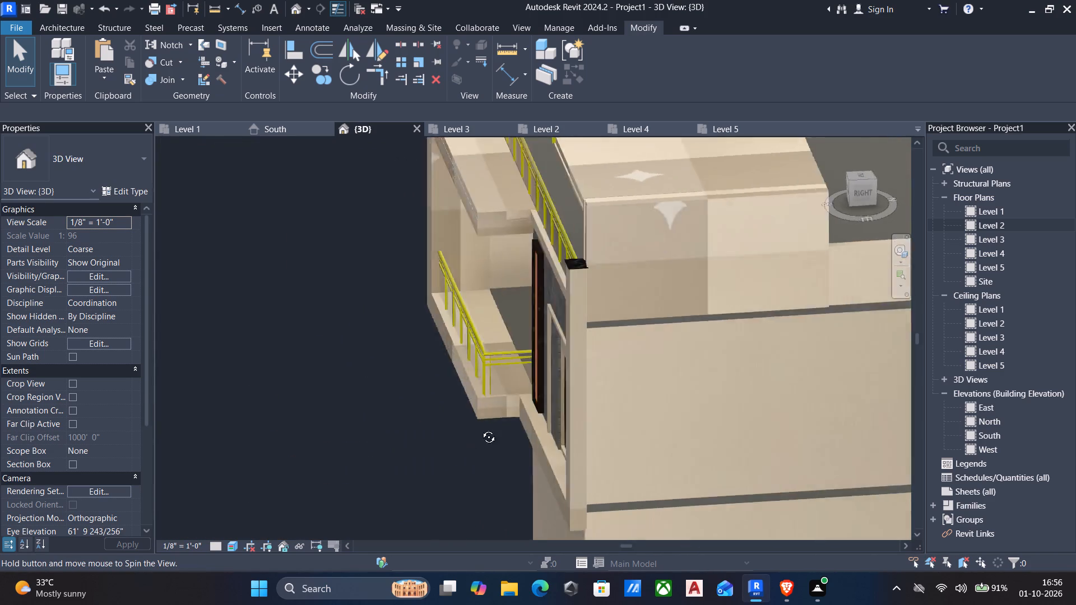
{"action": "middle_click_drag", "start_coordinate": [480, 429], "coordinate": [667, 348], "text": "shift"}
{"action": "scroll", "coordinate": [667, 349], "scroll_direction": "down", "scroll_amount": 3}
{"action": "middle_click_drag", "start_coordinate": [622, 387], "coordinate": [627, 387], "text": "shift"}
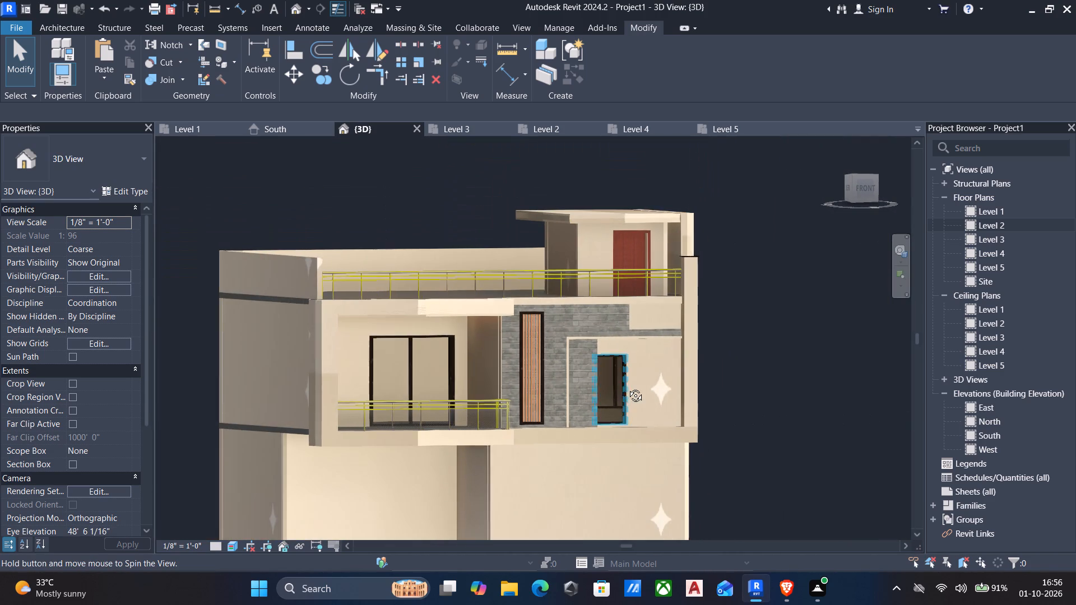
{"action": "middle_click_drag", "start_coordinate": [627, 387], "coordinate": [644, 417], "text": "shift"}
{"action": "scroll", "coordinate": [644, 417], "scroll_direction": "down", "scroll_amount": 2}
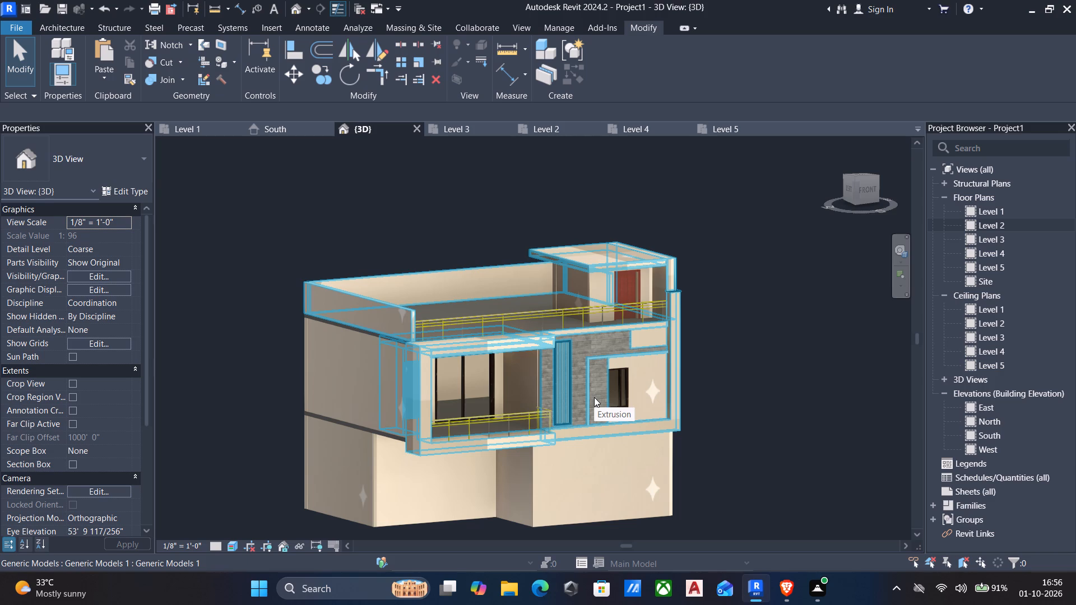
{"action": "scroll", "coordinate": [620, 380], "scroll_direction": "up", "scroll_amount": 2}
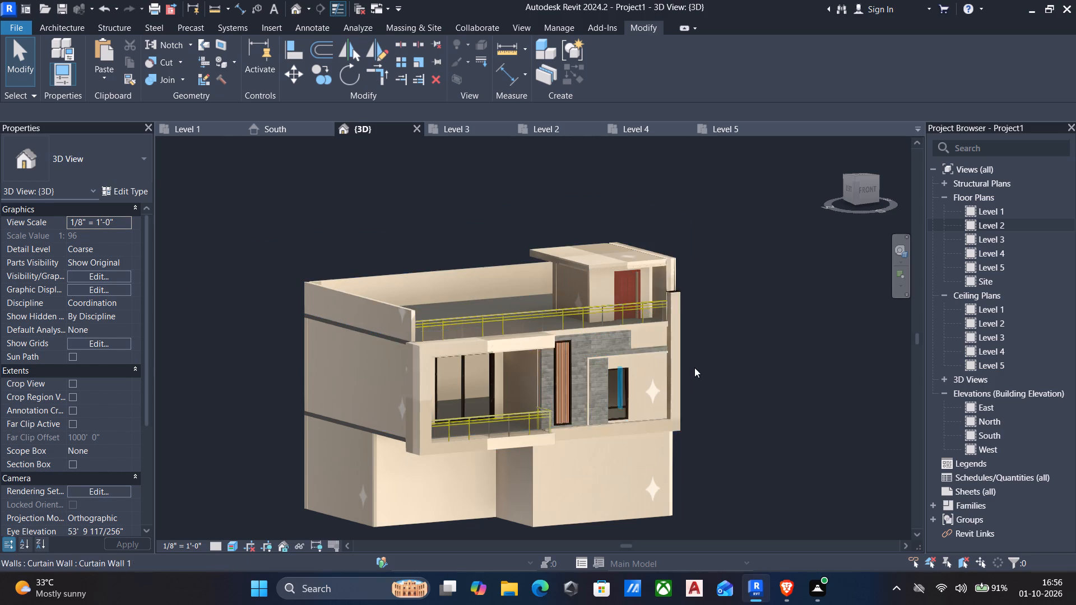
{"action": "middle_click_drag", "start_coordinate": [693, 381], "coordinate": [695, 339]}
{"action": "scroll", "coordinate": [621, 353], "scroll_direction": "up", "scroll_amount": 1}
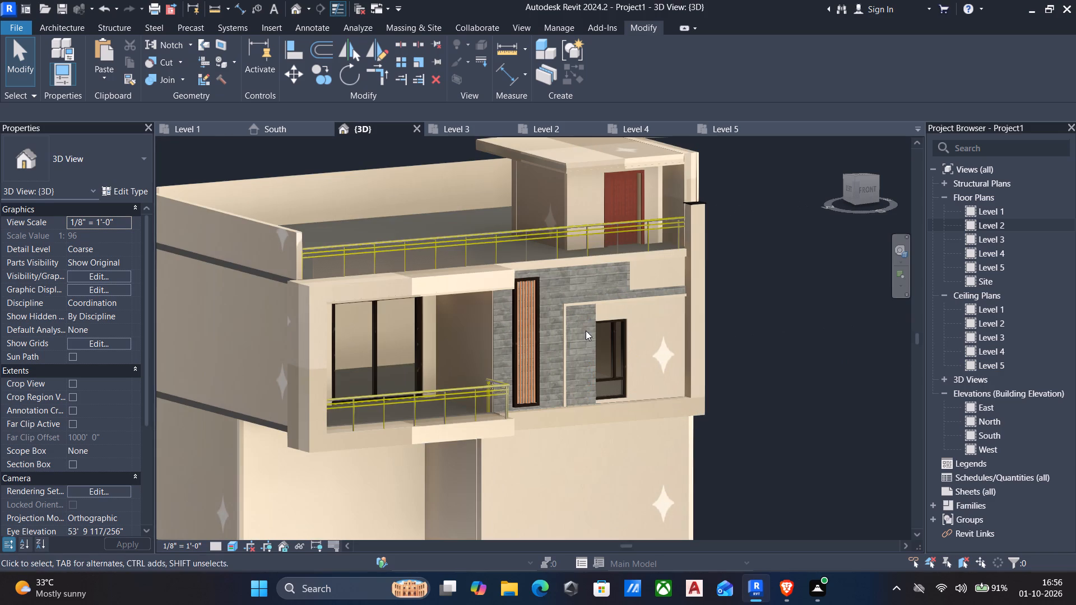
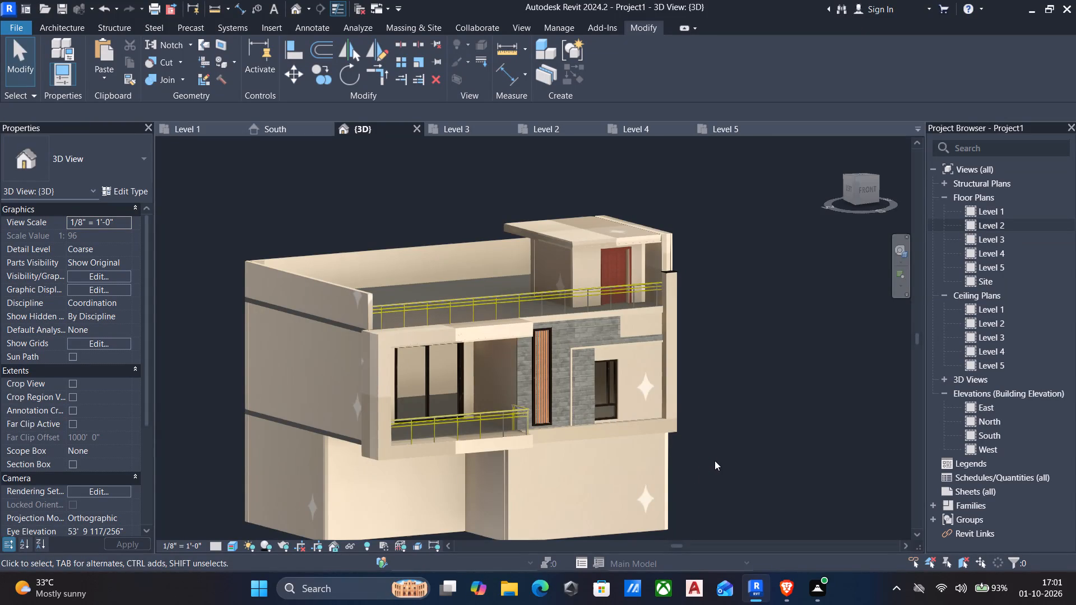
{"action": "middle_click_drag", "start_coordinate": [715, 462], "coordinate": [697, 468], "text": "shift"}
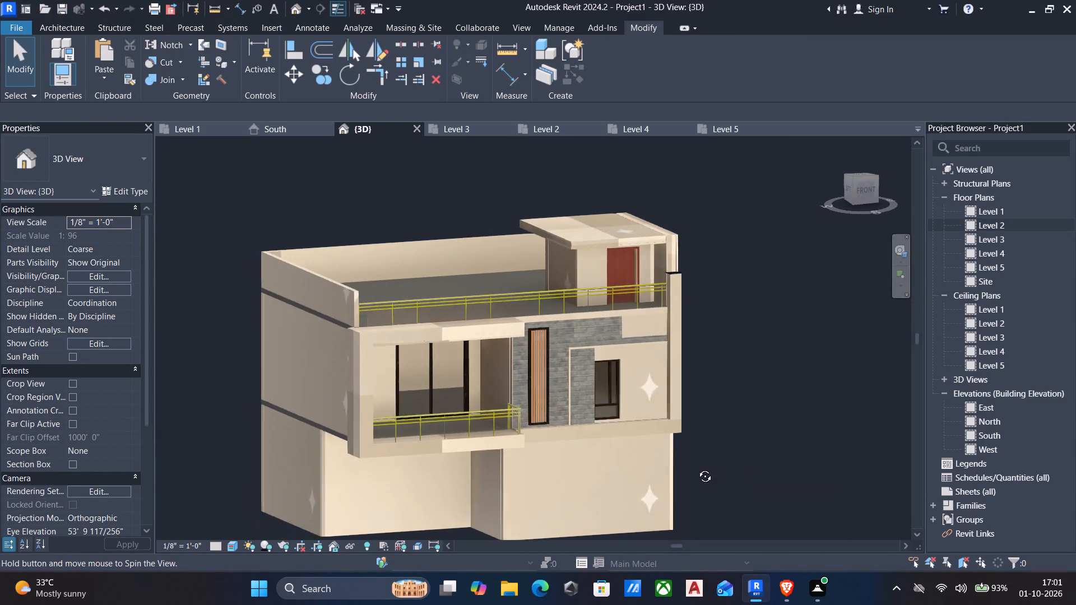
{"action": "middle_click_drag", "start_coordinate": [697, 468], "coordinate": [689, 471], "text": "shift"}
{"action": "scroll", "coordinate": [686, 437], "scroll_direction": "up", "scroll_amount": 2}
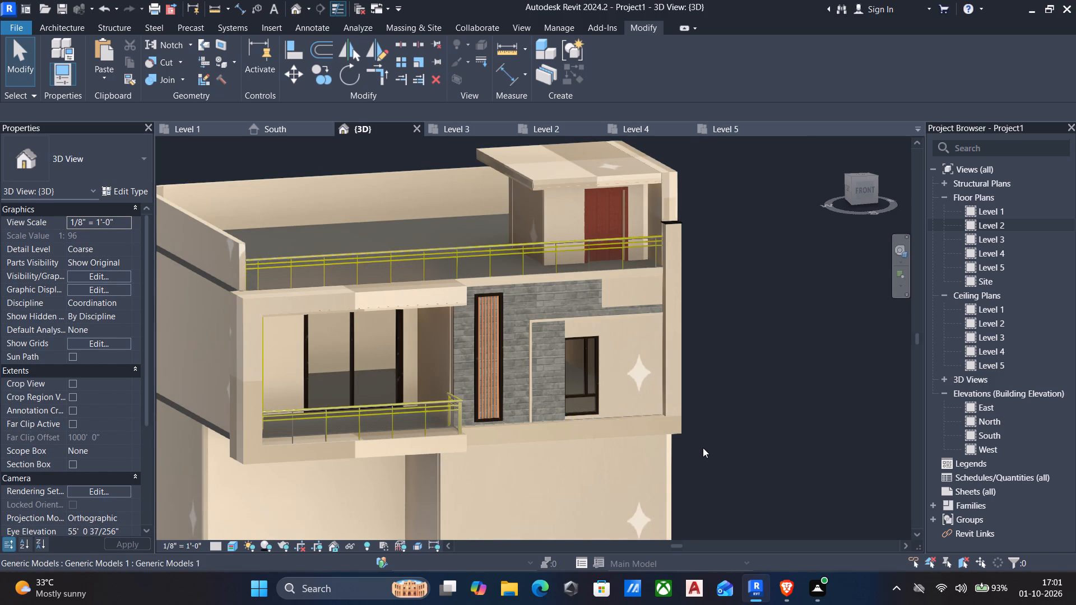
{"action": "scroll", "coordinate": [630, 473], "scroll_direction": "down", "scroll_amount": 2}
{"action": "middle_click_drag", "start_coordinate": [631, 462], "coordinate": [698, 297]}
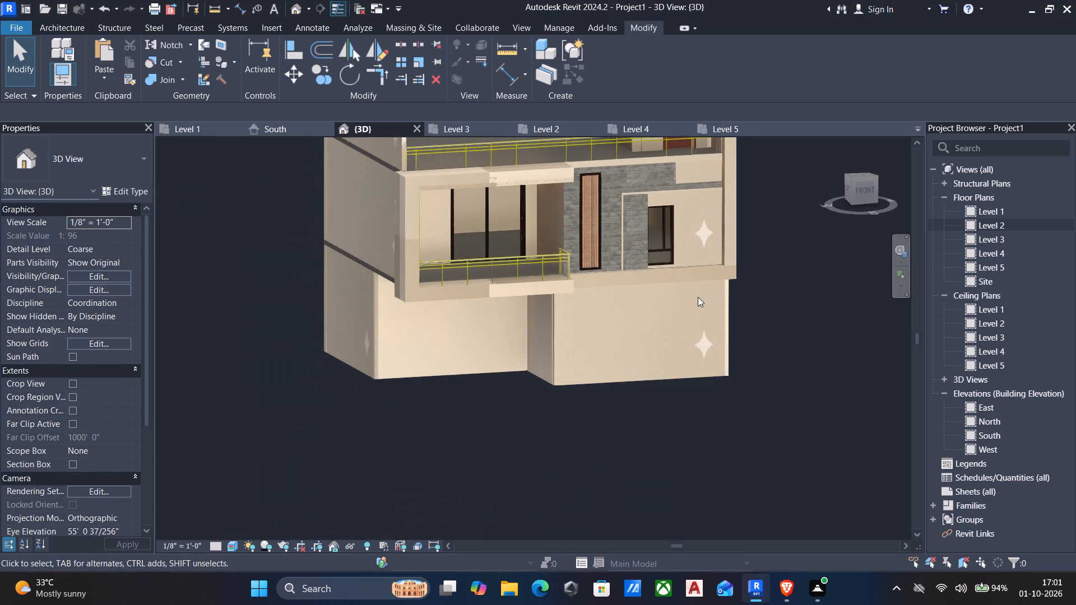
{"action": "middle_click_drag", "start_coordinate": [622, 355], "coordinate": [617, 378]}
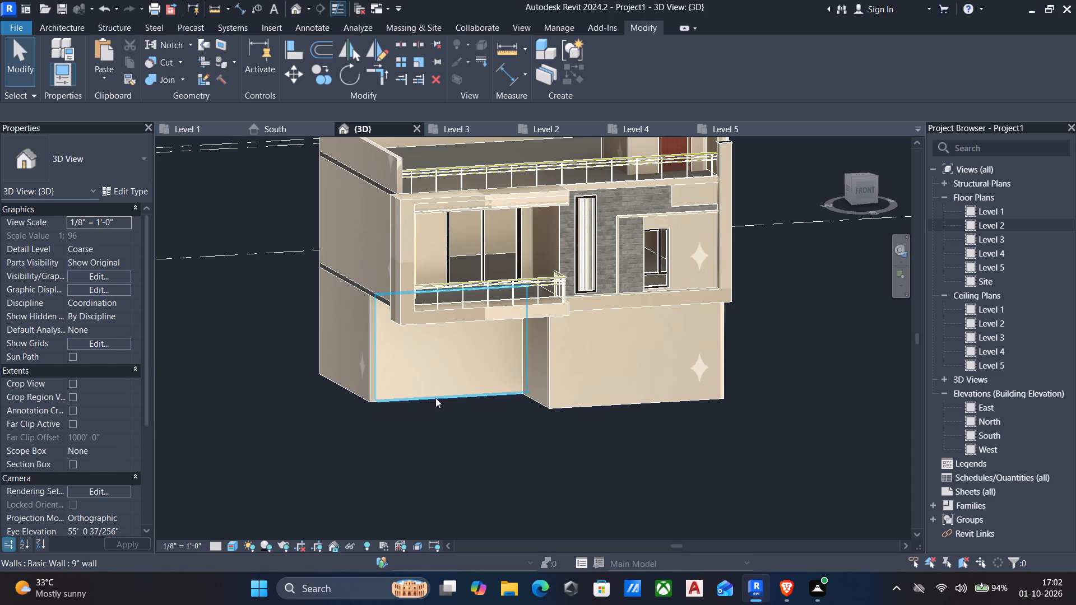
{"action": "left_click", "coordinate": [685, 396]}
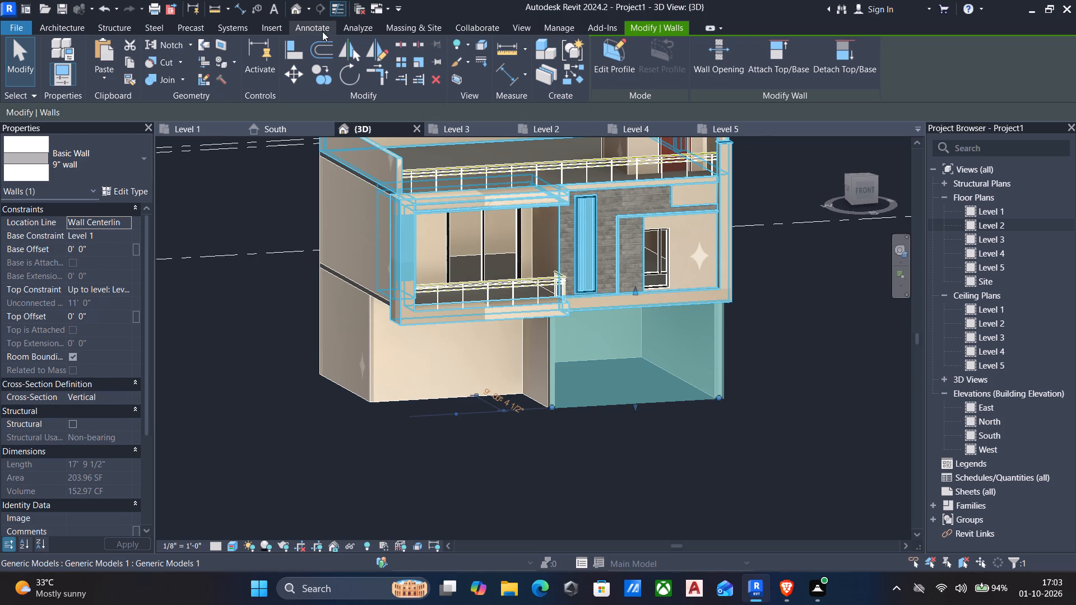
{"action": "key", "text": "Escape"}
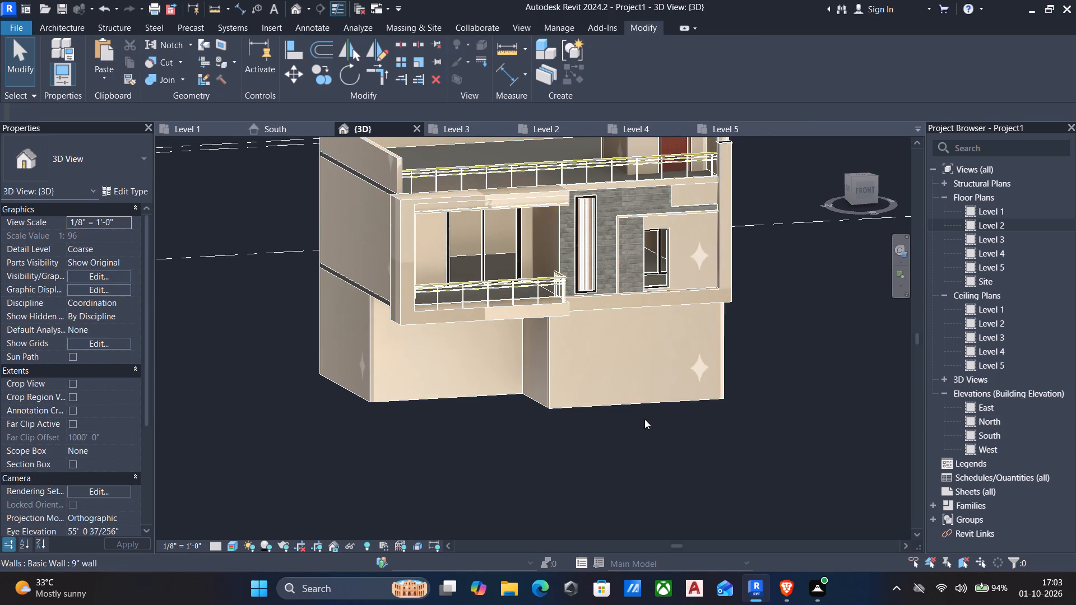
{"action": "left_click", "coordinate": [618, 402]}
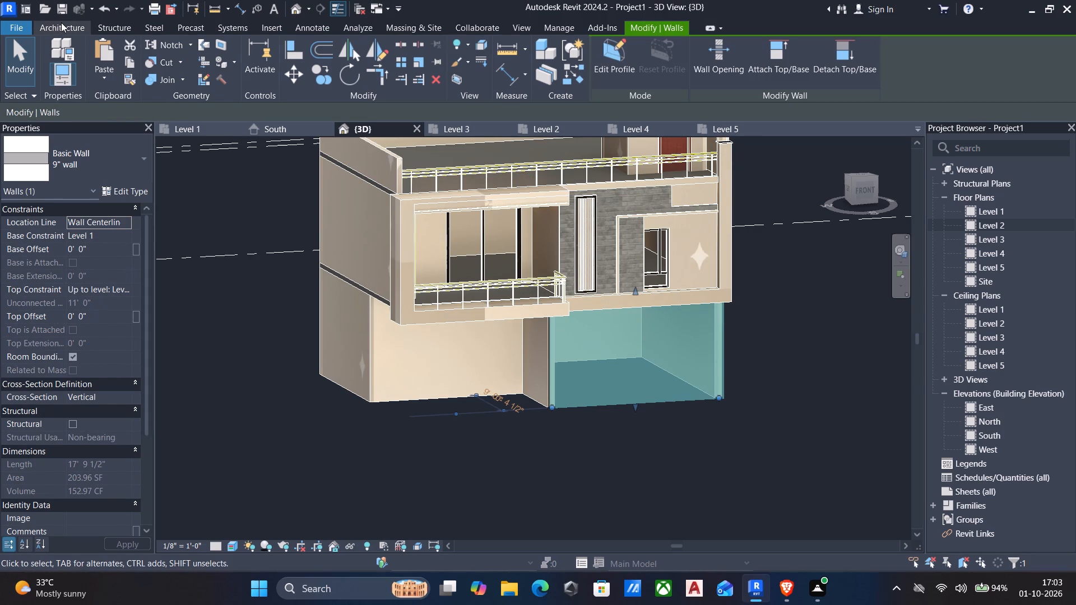
Open the facade's in-place generic model for editing.
{"action": "left_click", "coordinate": [438, 202]}
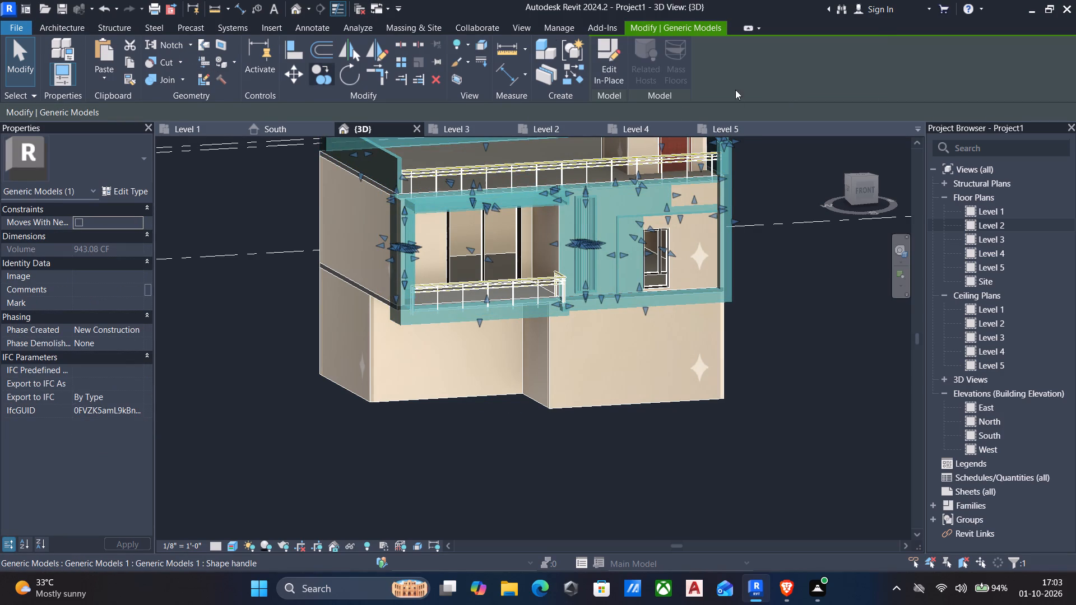
{"action": "left_click", "coordinate": [611, 60]}
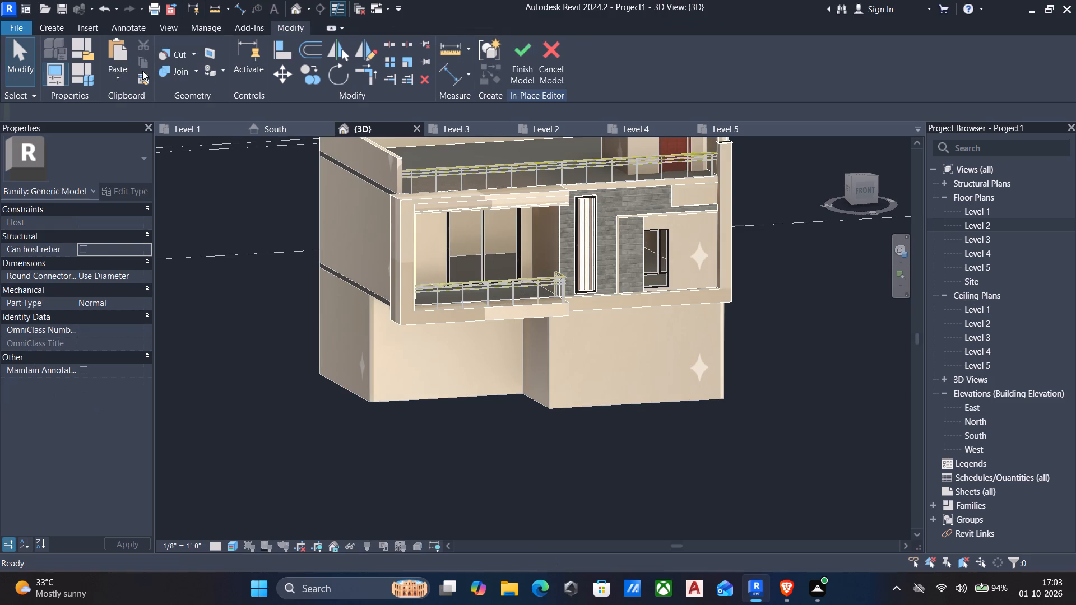
Sketch a solid extrusion rectangle about 37'-6" by 8'-6" on the ground-floor front wall's plane, starting at the wall's bottom right corner.
{"action": "left_click", "coordinate": [39, 24]}
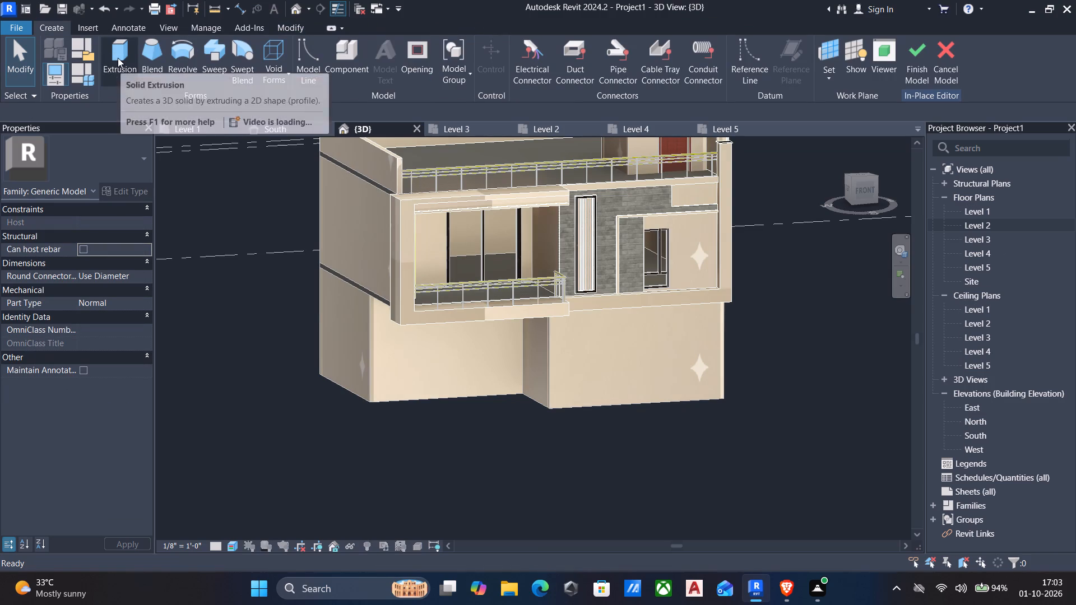
{"action": "left_click", "coordinate": [118, 58]}
{"action": "left_click", "coordinate": [641, 75]}
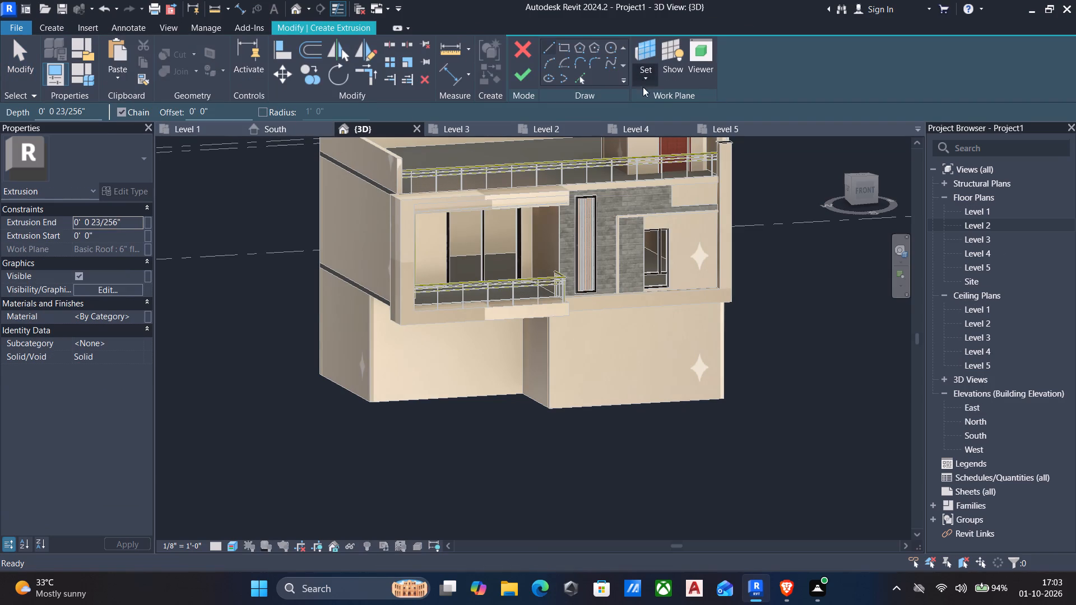
{"action": "left_click", "coordinate": [662, 132]}
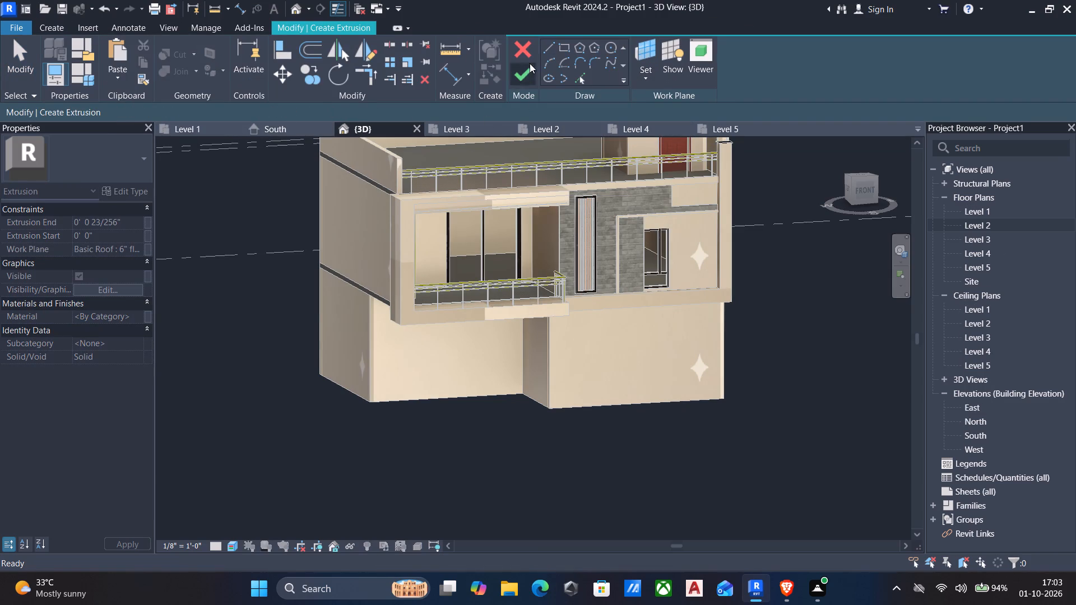
{"action": "left_click", "coordinate": [571, 409]}
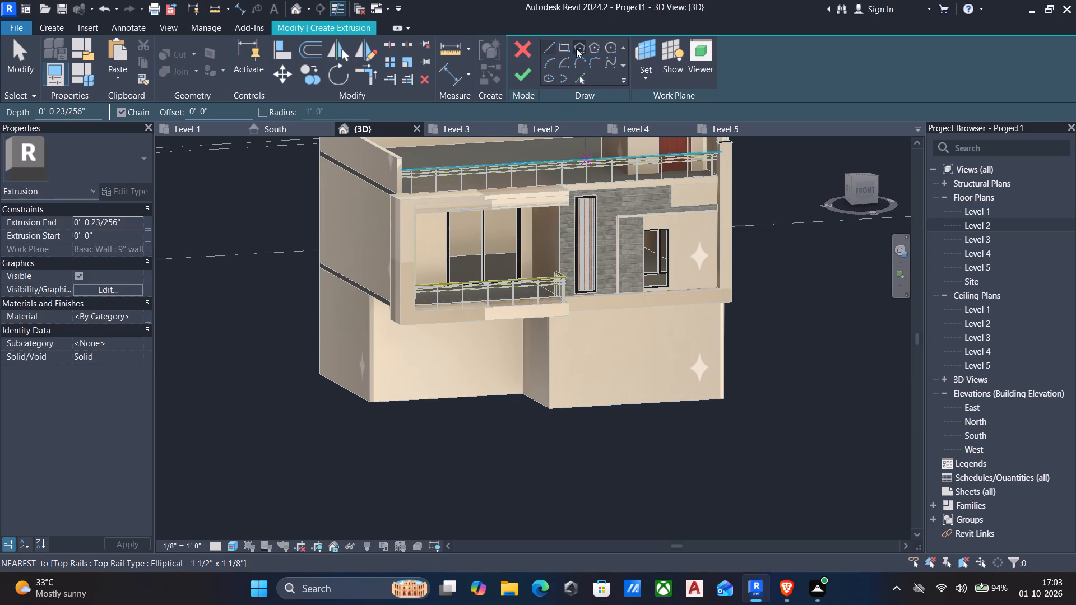
{"action": "left_click", "coordinate": [563, 46]}
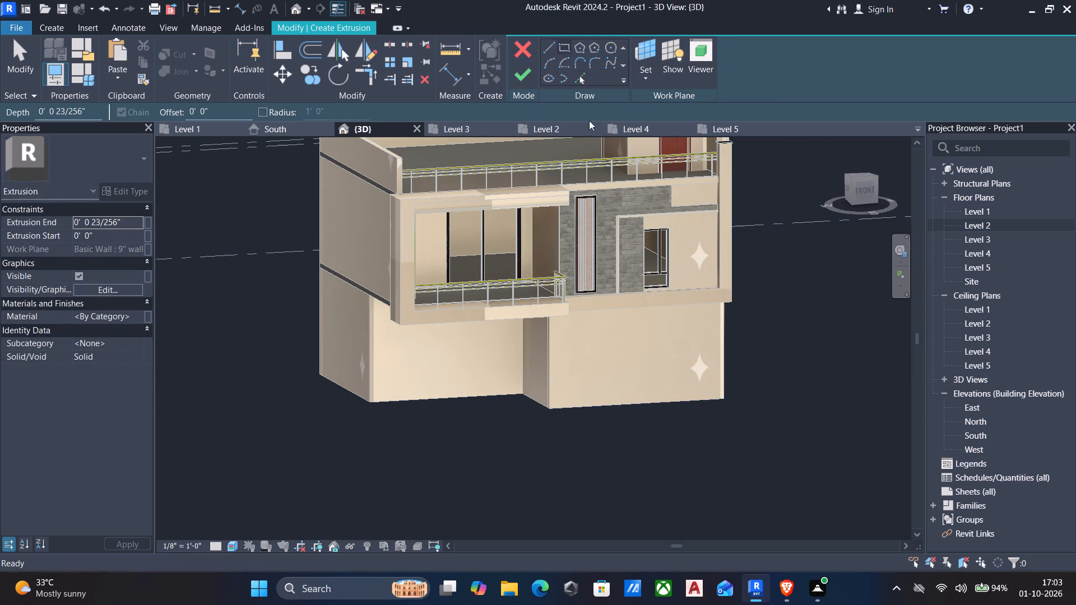
{"action": "left_click", "coordinate": [723, 400]}
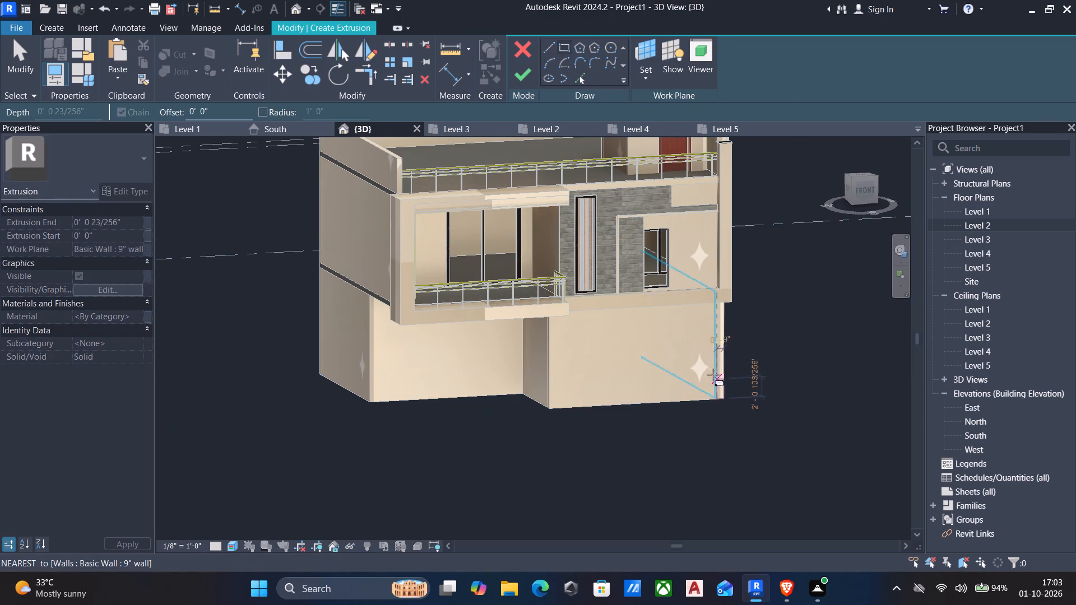
{"action": "scroll", "coordinate": [656, 343], "scroll_direction": "up", "scroll_amount": 3}
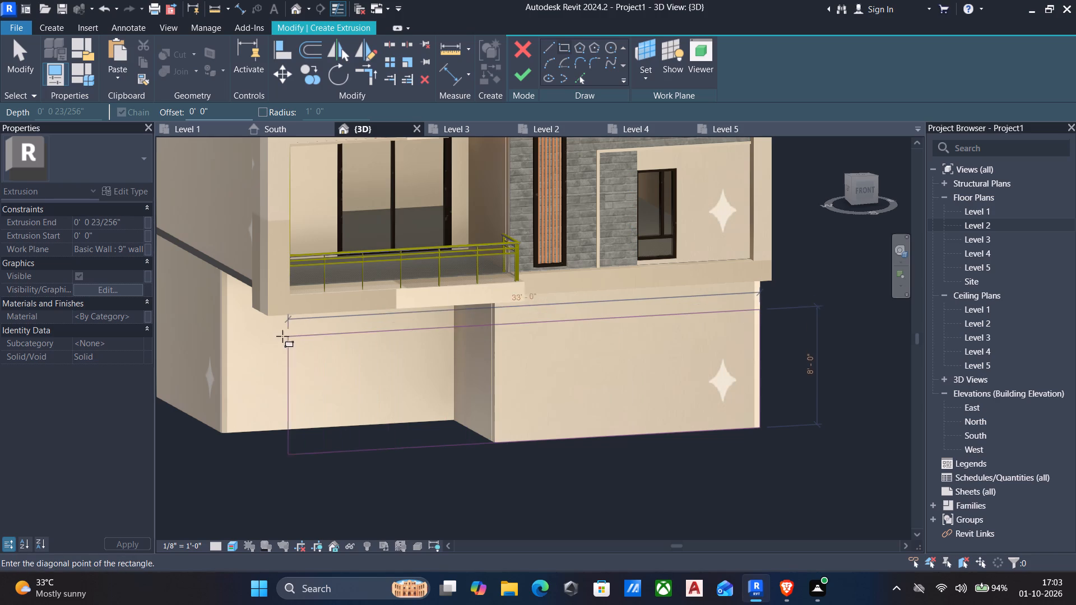
{"action": "middle_click_drag", "start_coordinate": [256, 336], "coordinate": [224, 336], "text": "shift"}
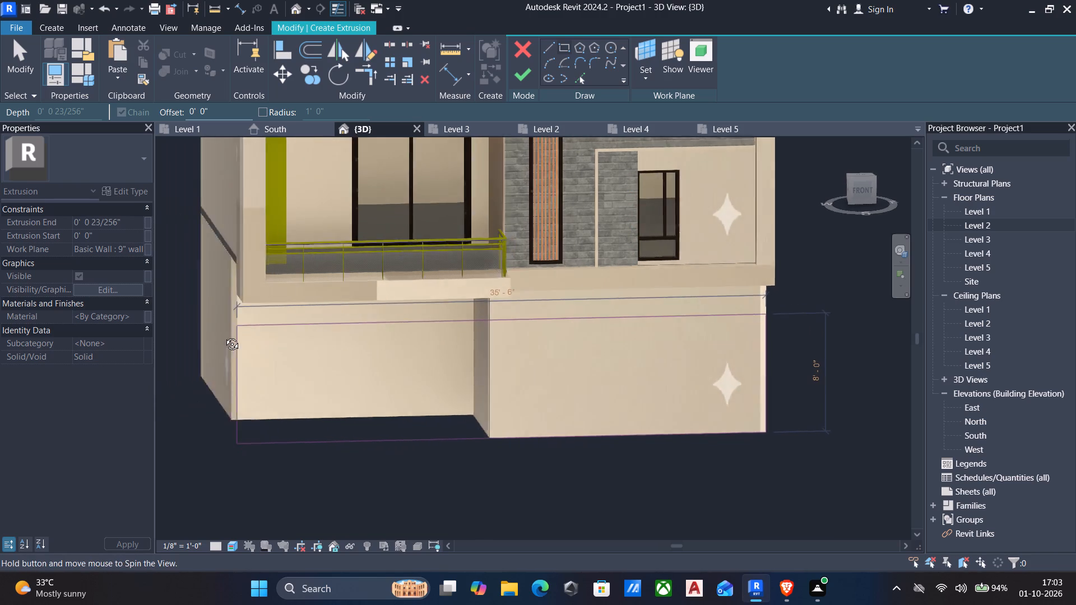
{"action": "middle_click_drag", "start_coordinate": [224, 336], "coordinate": [215, 337], "text": "shift"}
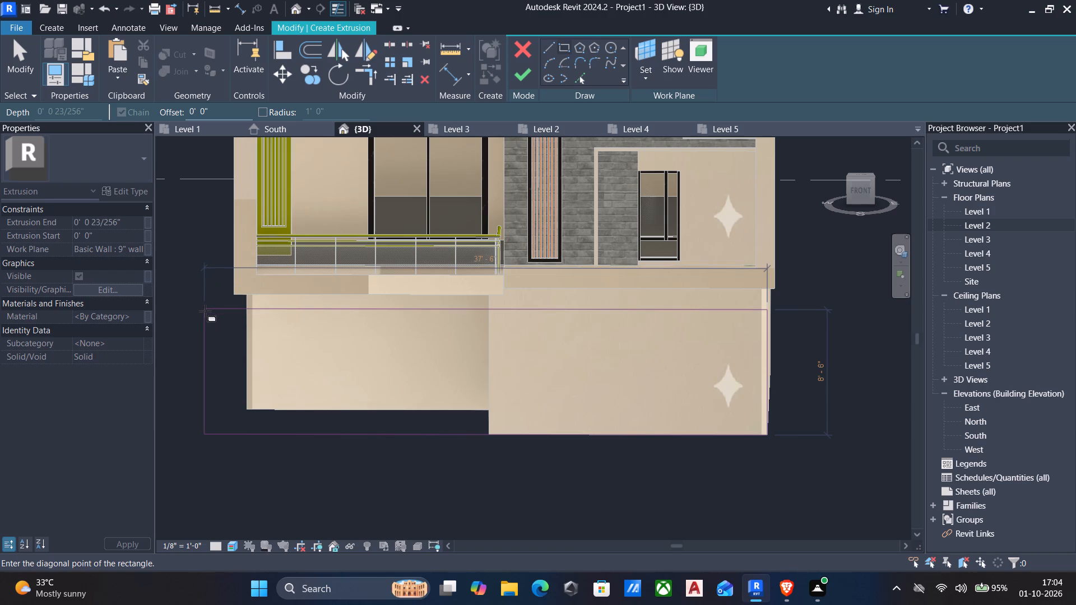
{"action": "left_click", "coordinate": [205, 311]}
{"action": "key", "text": "Escape"}
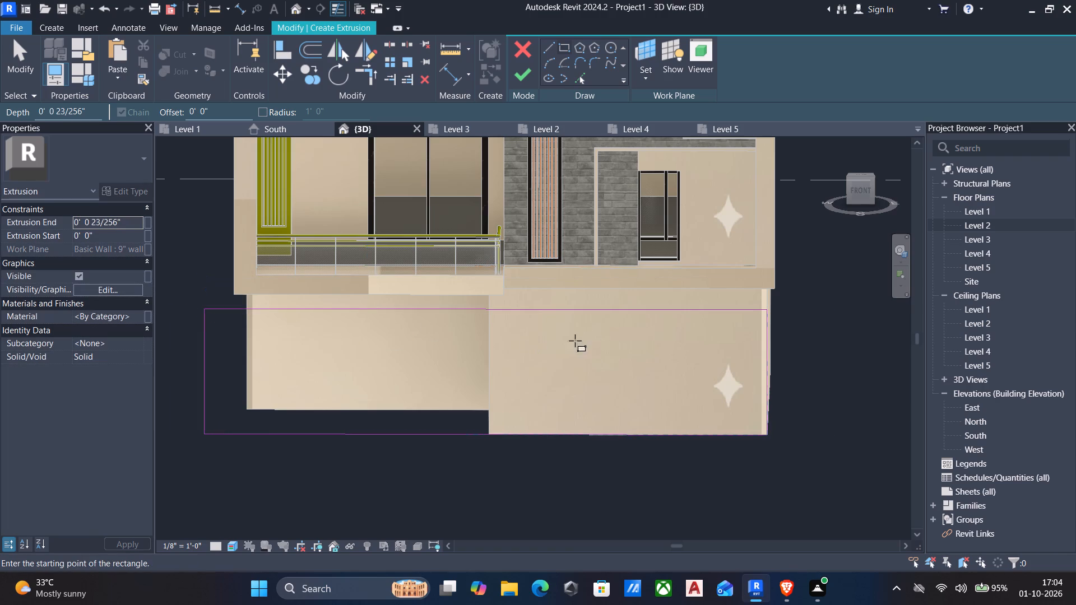
{"action": "middle_click_drag", "start_coordinate": [774, 367], "coordinate": [795, 364], "text": "shift"}
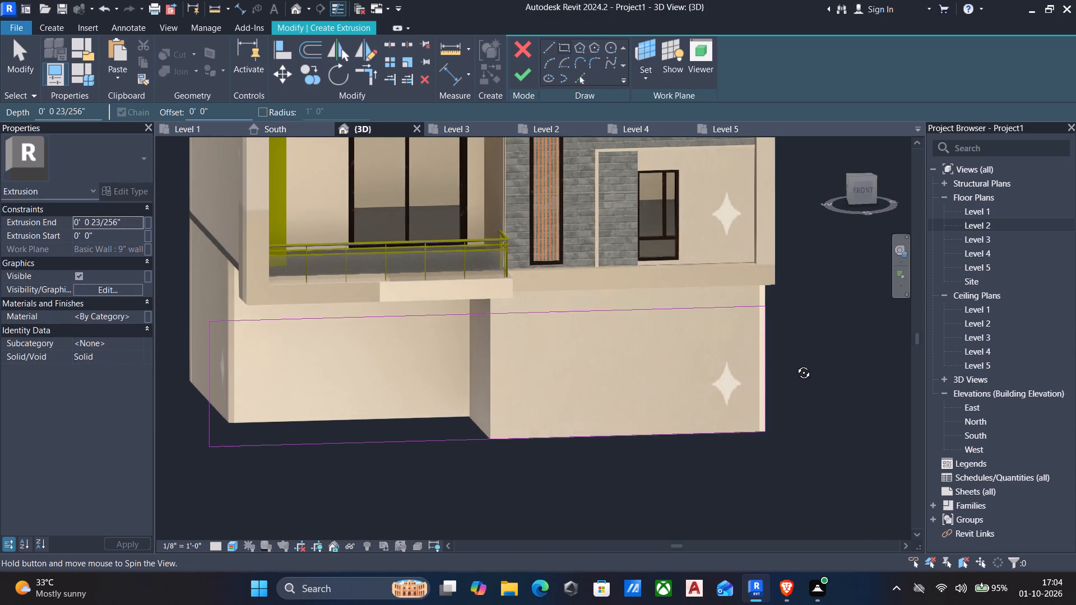
{"action": "middle_click_drag", "start_coordinate": [795, 364], "coordinate": [745, 369], "text": "shift"}
{"action": "key", "text": "Escape"}
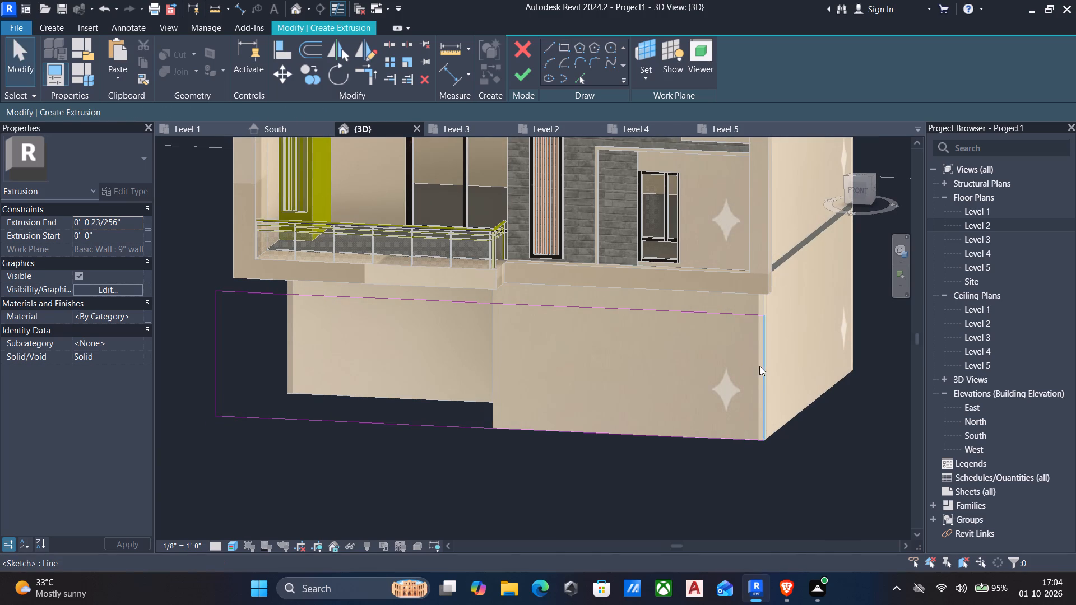
In the front view, nudge the rectangle's right edge outward to about 2'-10 1/2" from the ground-floor side wall.
{"action": "left_click", "coordinate": [763, 366]}
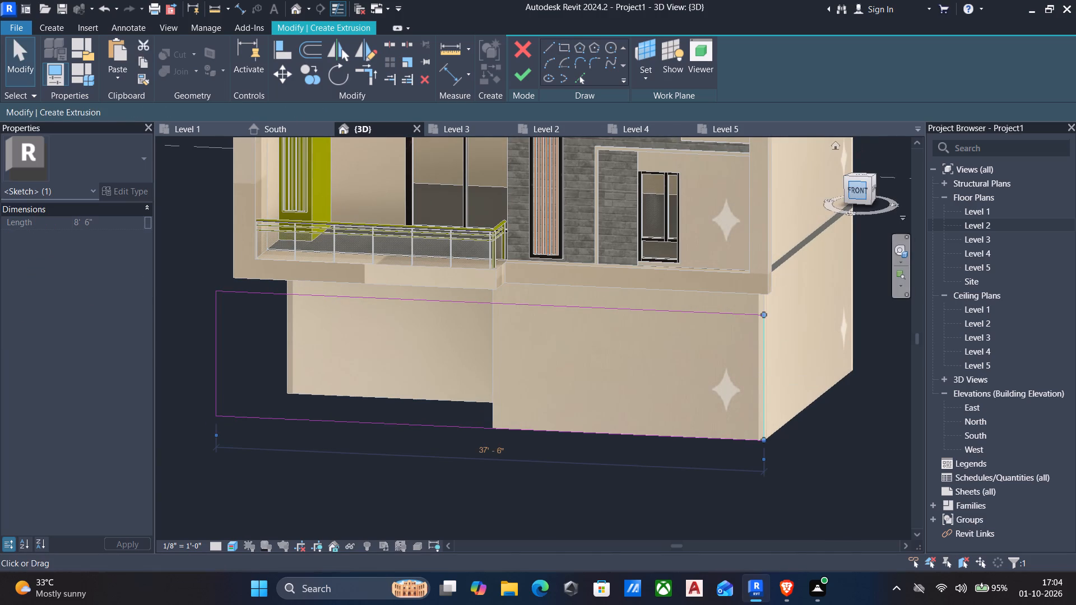
{"action": "left_click", "coordinate": [850, 188]}
{"action": "scroll", "coordinate": [582, 342], "scroll_direction": "down", "scroll_amount": 10}
{"action": "key", "text": "Right"}
{"action": "key", "text": "Right"}
{"action": "key", "text": "Right"}
{"action": "key", "text": "Right"}
{"action": "key", "text": "Right"}
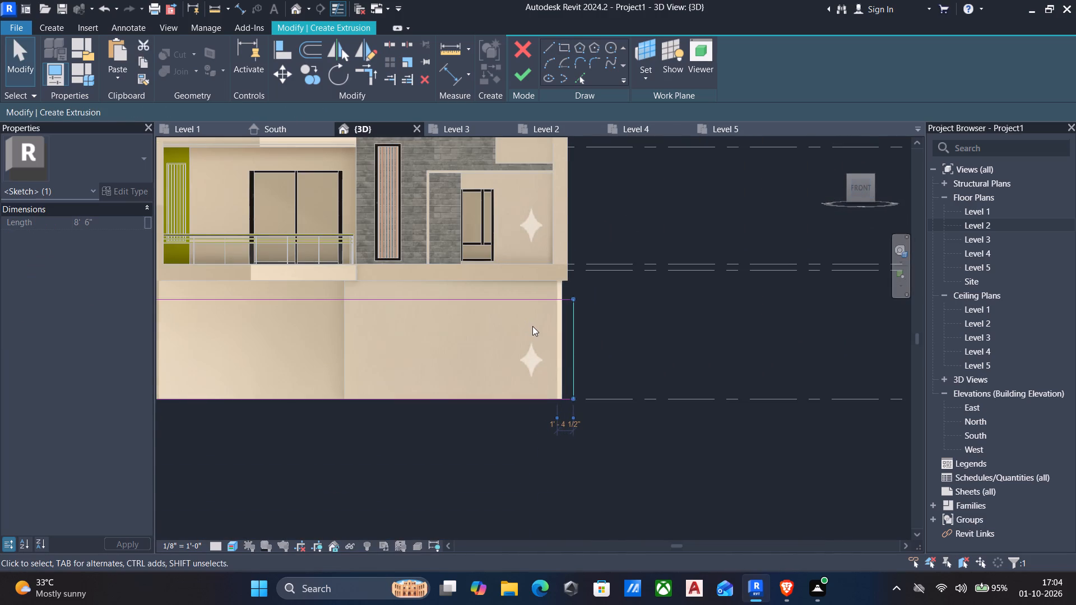
{"action": "key", "text": "Right"}
{"action": "key", "text": "Right"}
{"action": "key", "text": "Right"}
{"action": "key", "text": "Right"}
{"action": "key", "text": "Right"}
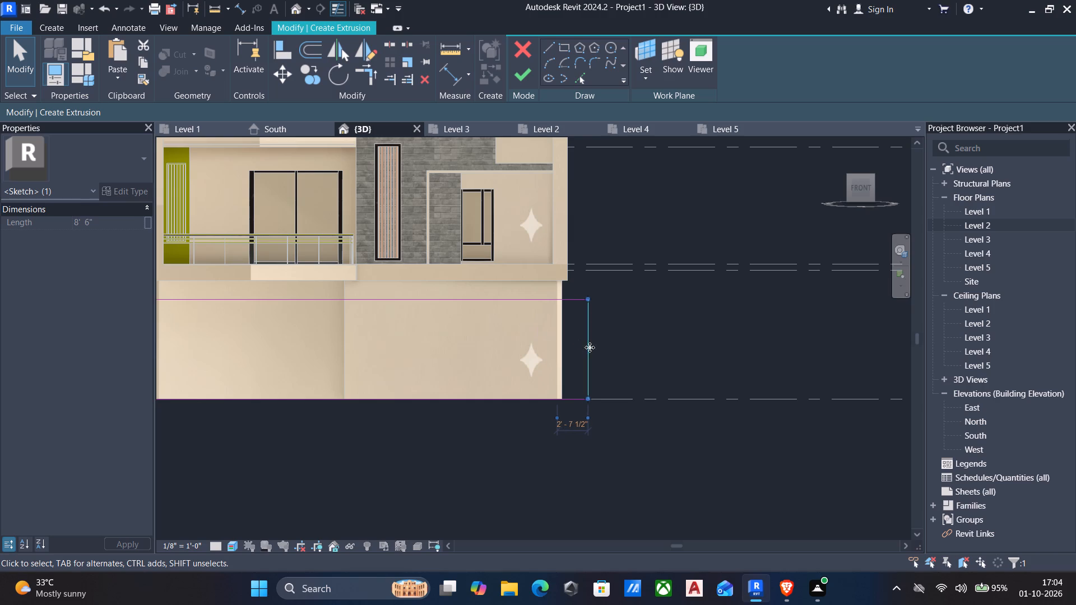
Nudge the rectangle's left edge slightly farther outward from the house and finish the extrusion sketch.
{"action": "scroll", "coordinate": [639, 363], "scroll_direction": "down", "scroll_amount": 5}
{"action": "middle_click_drag", "start_coordinate": [658, 365], "coordinate": [711, 359]}
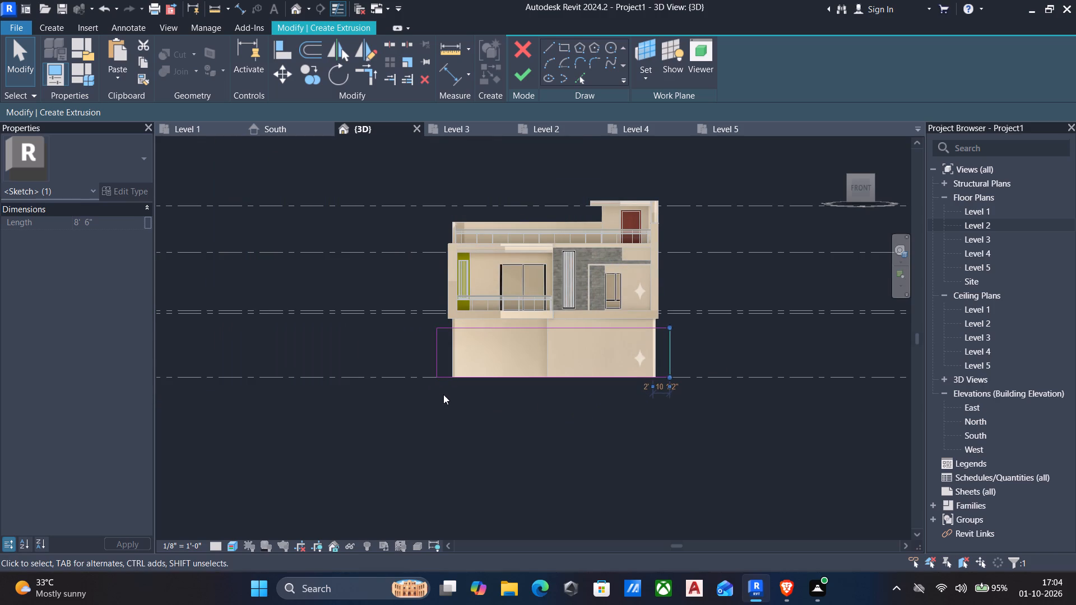
{"action": "scroll", "coordinate": [446, 385], "scroll_direction": "up", "scroll_amount": 3}
{"action": "left_click", "coordinate": [430, 348]}
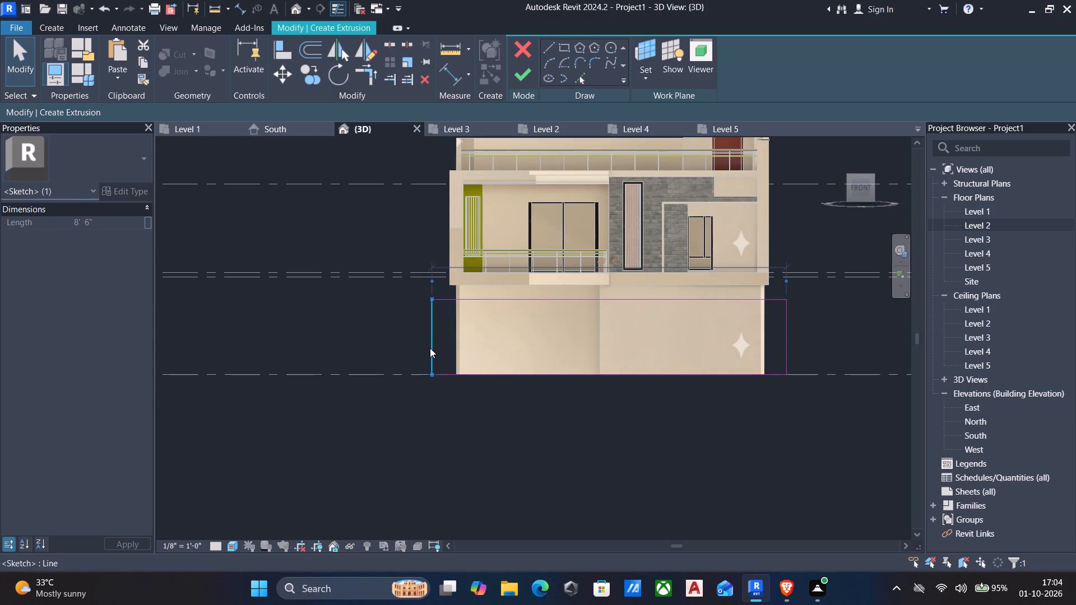
{"action": "key", "text": "Left"}
{"action": "key", "text": "Left"}
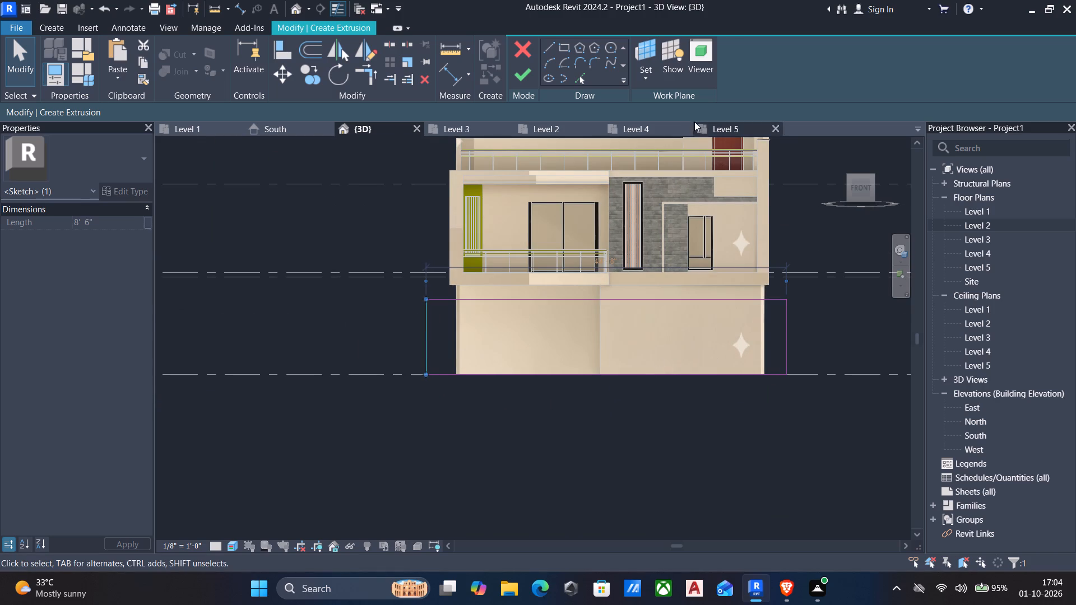
{"action": "left_click", "coordinate": [525, 69]}
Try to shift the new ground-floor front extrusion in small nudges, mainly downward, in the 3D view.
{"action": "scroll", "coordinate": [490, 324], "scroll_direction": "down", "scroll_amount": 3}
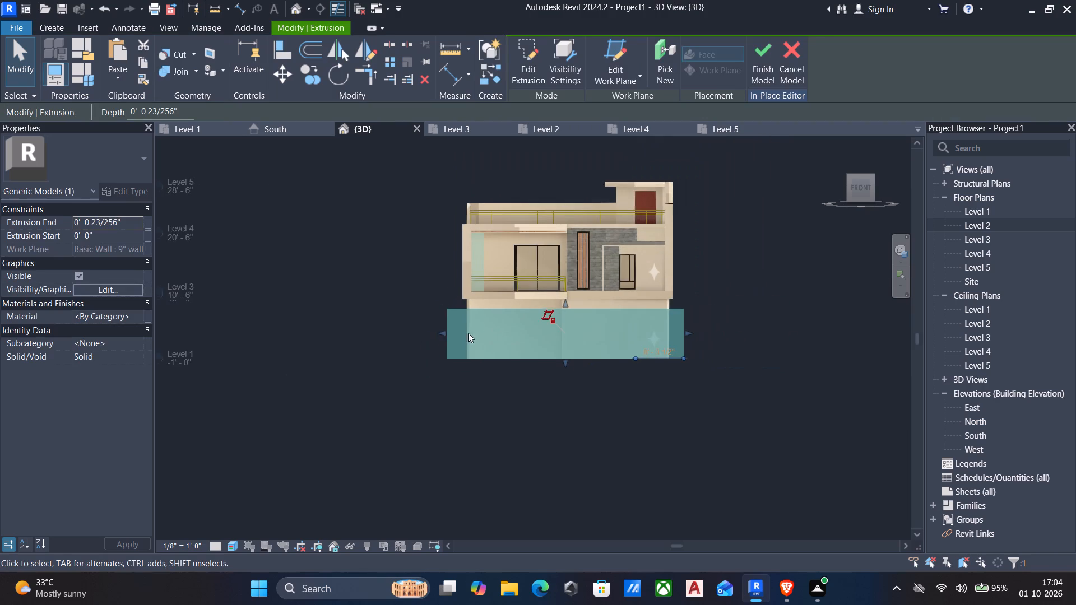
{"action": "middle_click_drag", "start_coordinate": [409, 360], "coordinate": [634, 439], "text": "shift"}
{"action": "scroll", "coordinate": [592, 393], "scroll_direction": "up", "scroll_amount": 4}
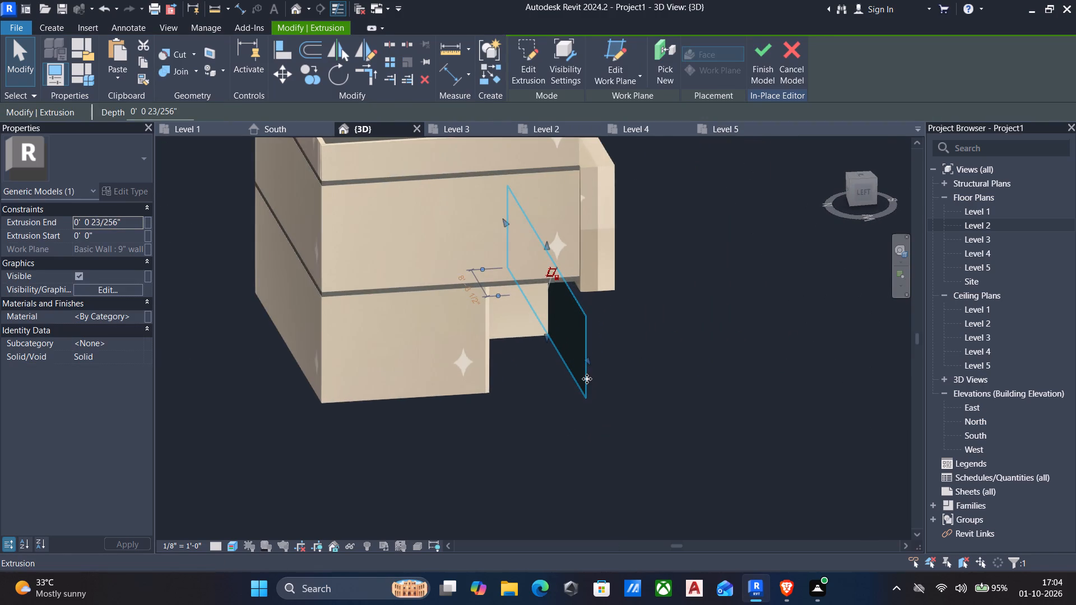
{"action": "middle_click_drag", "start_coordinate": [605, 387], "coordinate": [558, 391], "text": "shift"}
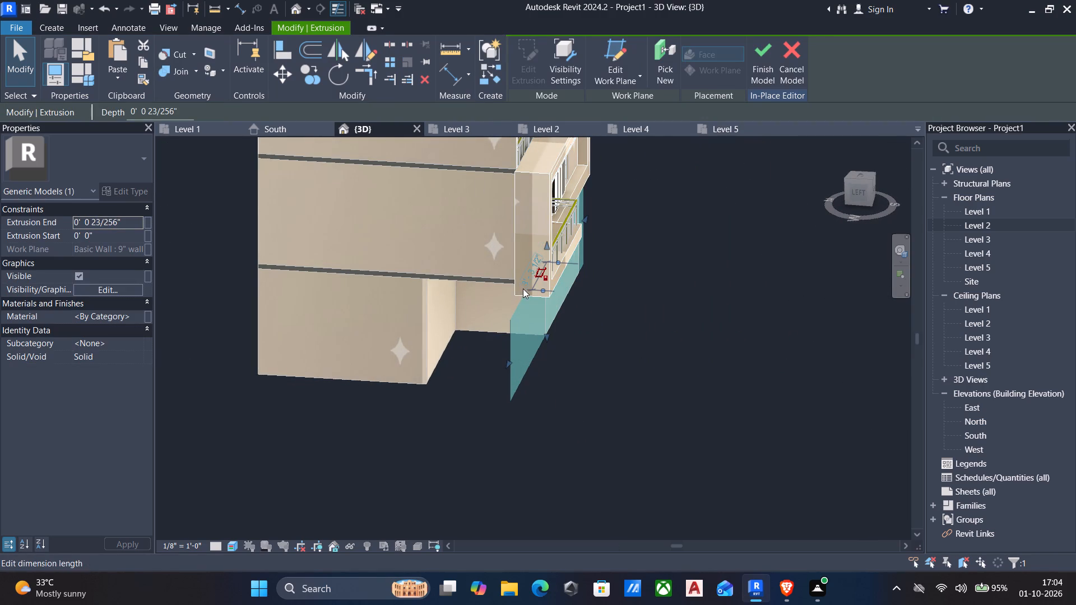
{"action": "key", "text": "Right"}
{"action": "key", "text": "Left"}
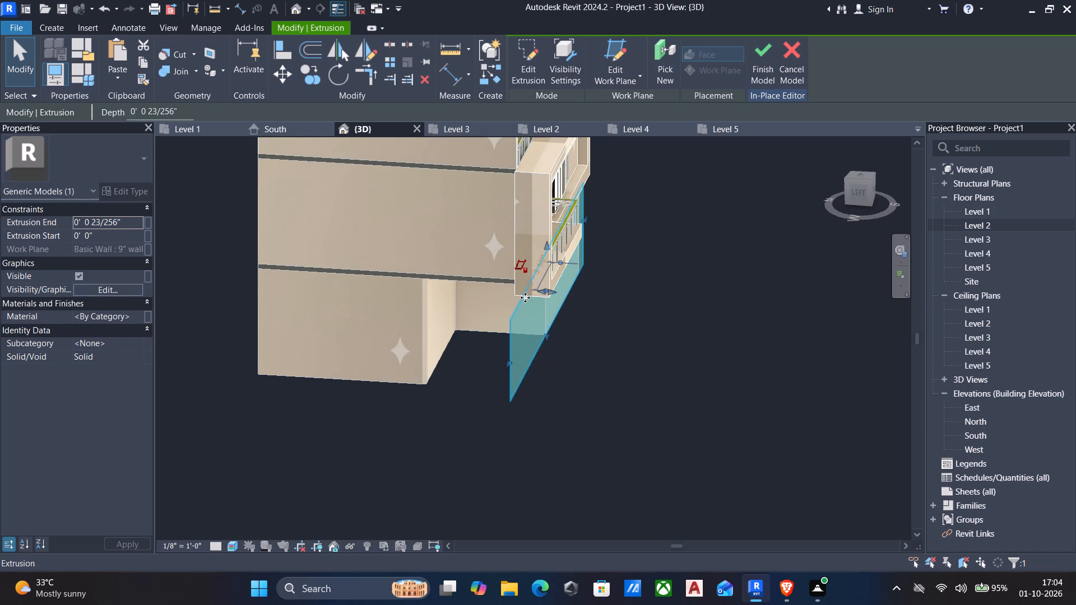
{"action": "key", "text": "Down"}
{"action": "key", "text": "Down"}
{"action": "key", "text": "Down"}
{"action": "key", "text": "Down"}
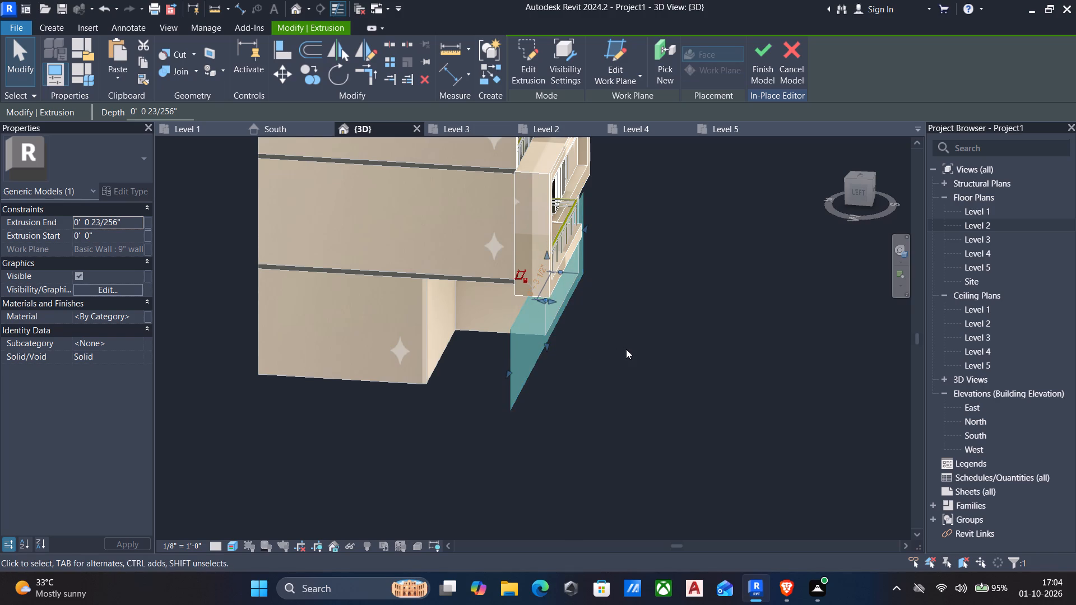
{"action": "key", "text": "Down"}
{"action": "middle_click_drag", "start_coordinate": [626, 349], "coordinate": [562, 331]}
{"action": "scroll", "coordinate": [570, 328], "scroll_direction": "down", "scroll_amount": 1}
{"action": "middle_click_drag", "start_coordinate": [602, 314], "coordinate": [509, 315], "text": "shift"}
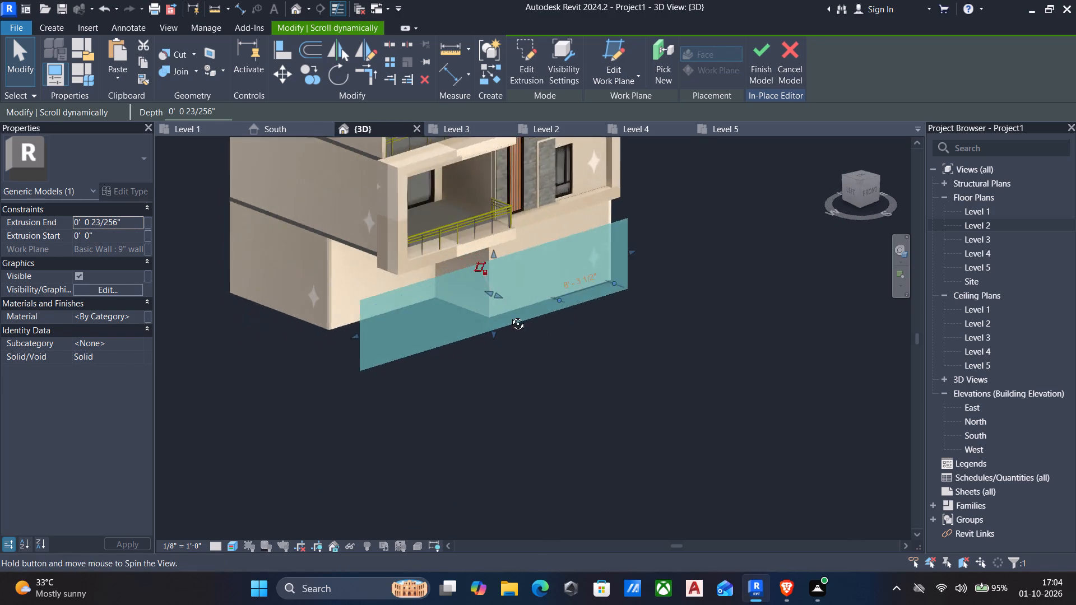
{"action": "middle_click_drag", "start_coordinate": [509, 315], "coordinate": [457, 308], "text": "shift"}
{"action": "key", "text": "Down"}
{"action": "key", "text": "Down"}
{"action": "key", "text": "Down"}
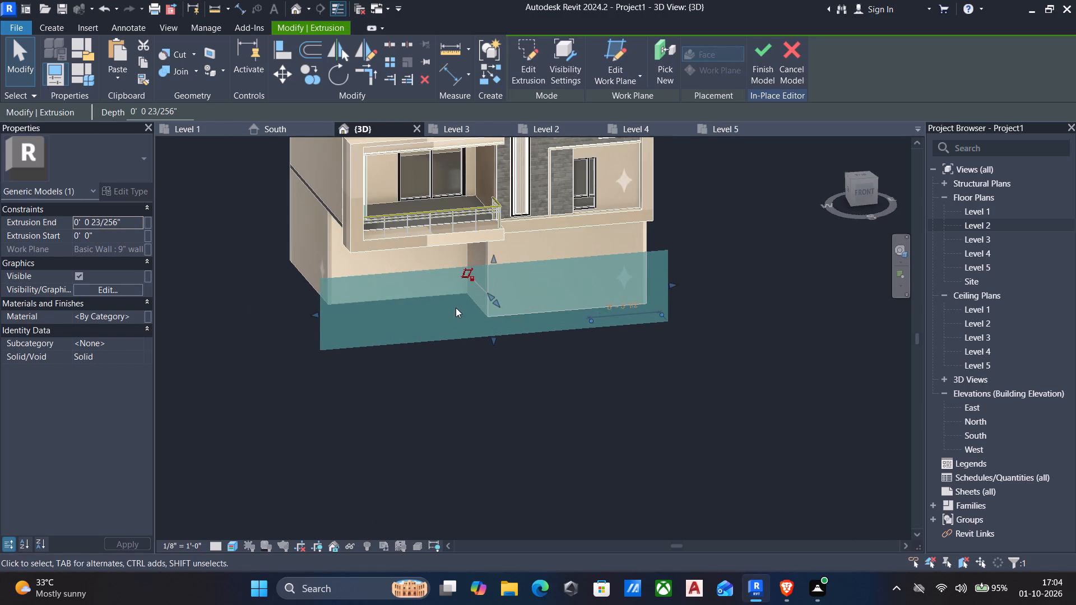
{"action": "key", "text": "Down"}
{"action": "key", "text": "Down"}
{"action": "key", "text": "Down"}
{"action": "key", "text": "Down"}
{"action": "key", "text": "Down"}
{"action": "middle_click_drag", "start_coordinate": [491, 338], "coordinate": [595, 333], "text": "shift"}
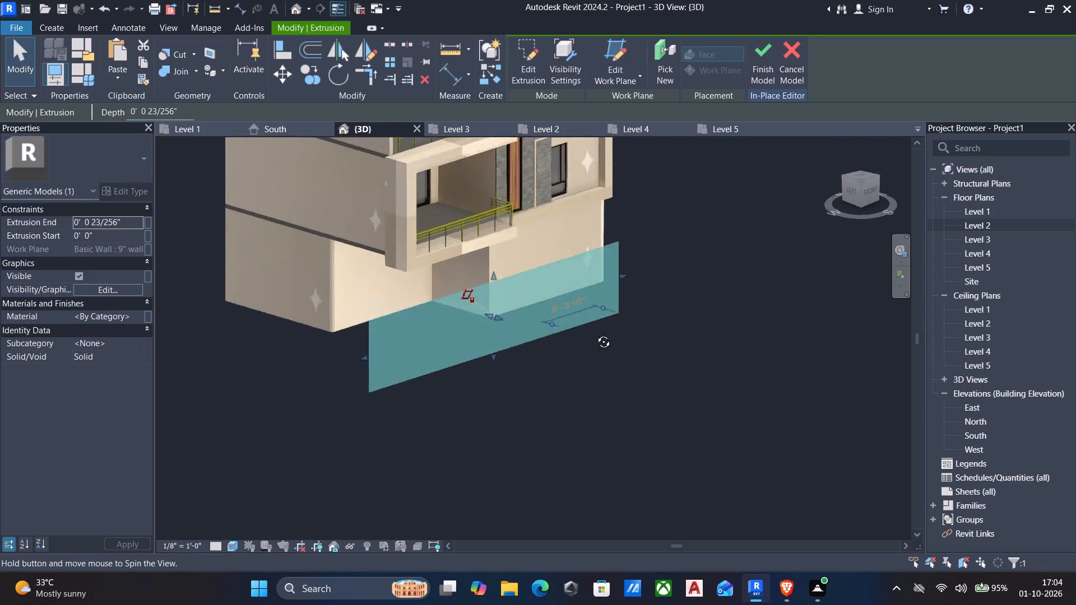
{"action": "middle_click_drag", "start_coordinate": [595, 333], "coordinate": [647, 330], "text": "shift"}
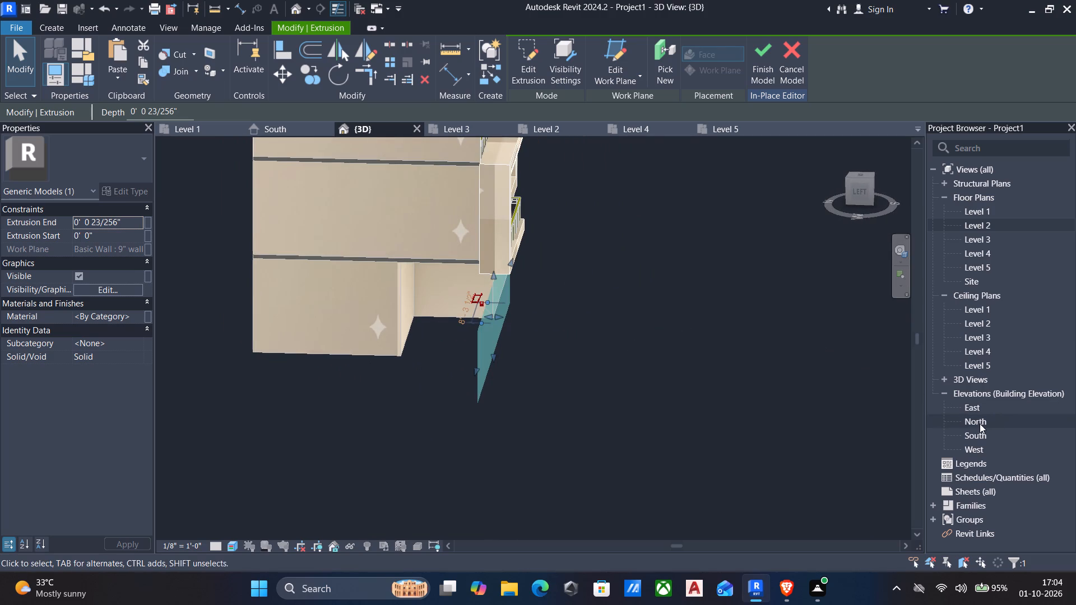
In the West elevation, raise the ground-floor front extrusion until its base sits a few inches above the Level 1 line.
{"action": "double_click", "coordinate": [970, 402]}
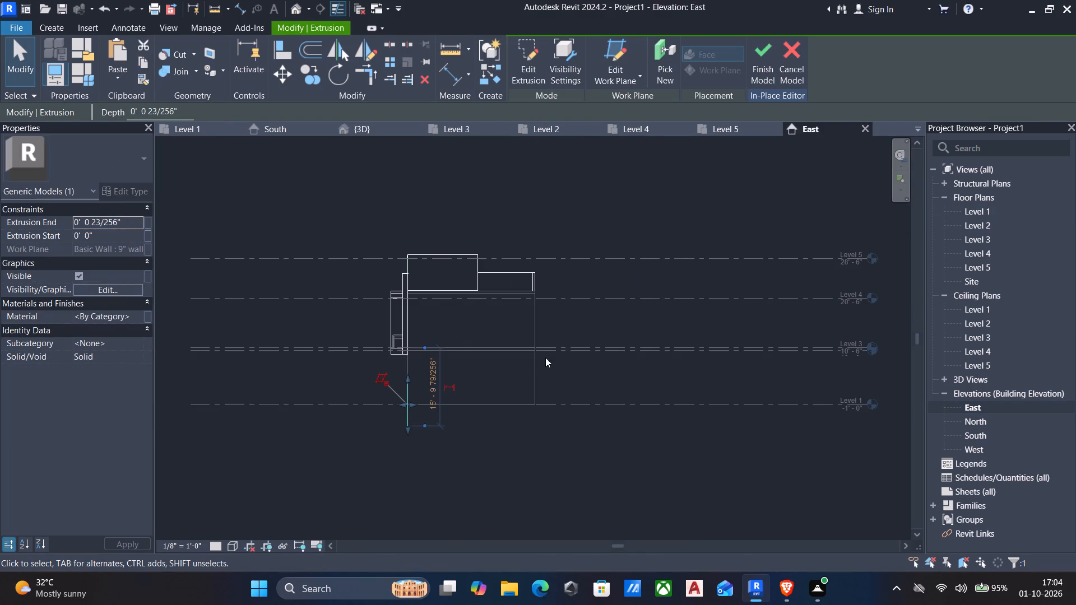
{"action": "scroll", "coordinate": [505, 360], "scroll_direction": "up", "scroll_amount": 4}
{"action": "middle_click_drag", "start_coordinate": [495, 248], "coordinate": [480, 267]}
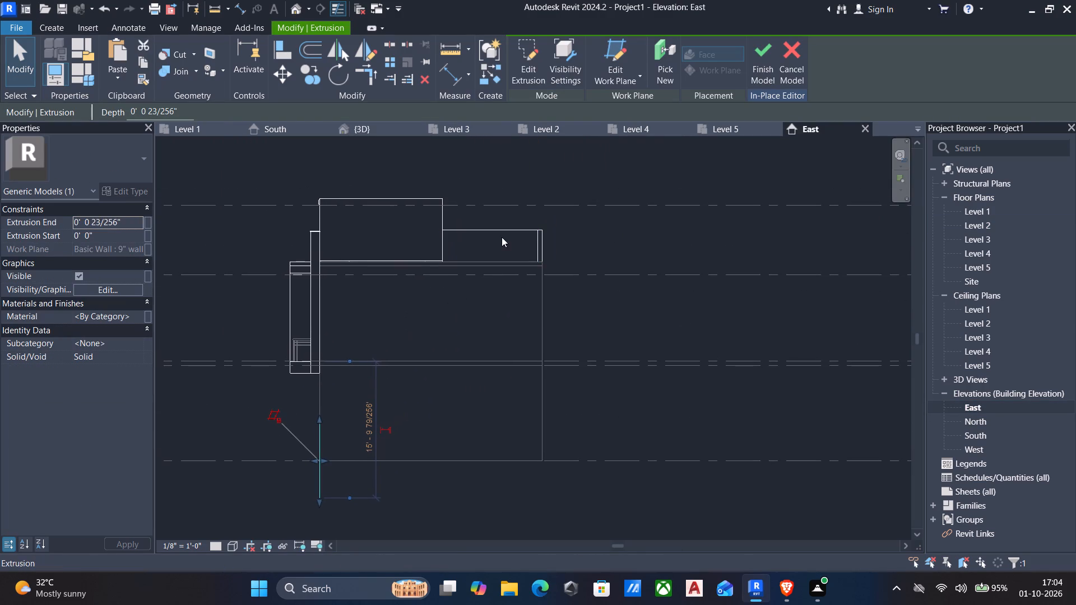
{"action": "double_click", "coordinate": [973, 446]}
{"action": "scroll", "coordinate": [646, 400], "scroll_direction": "up", "scroll_amount": 4}
{"action": "scroll", "coordinate": [619, 371], "scroll_direction": "down", "scroll_amount": 4}
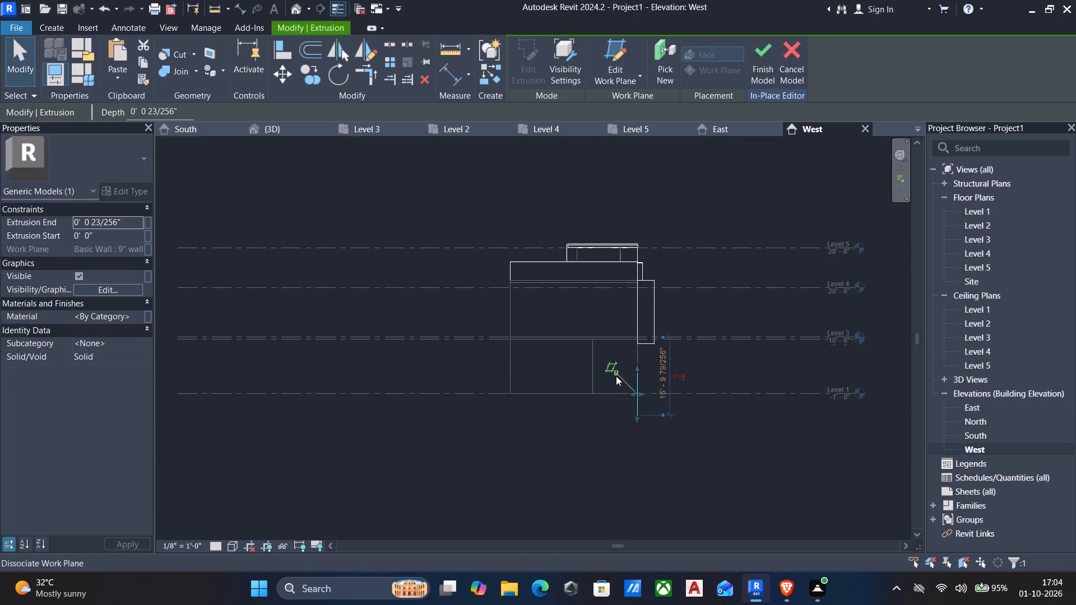
{"action": "key", "text": "Escape"}
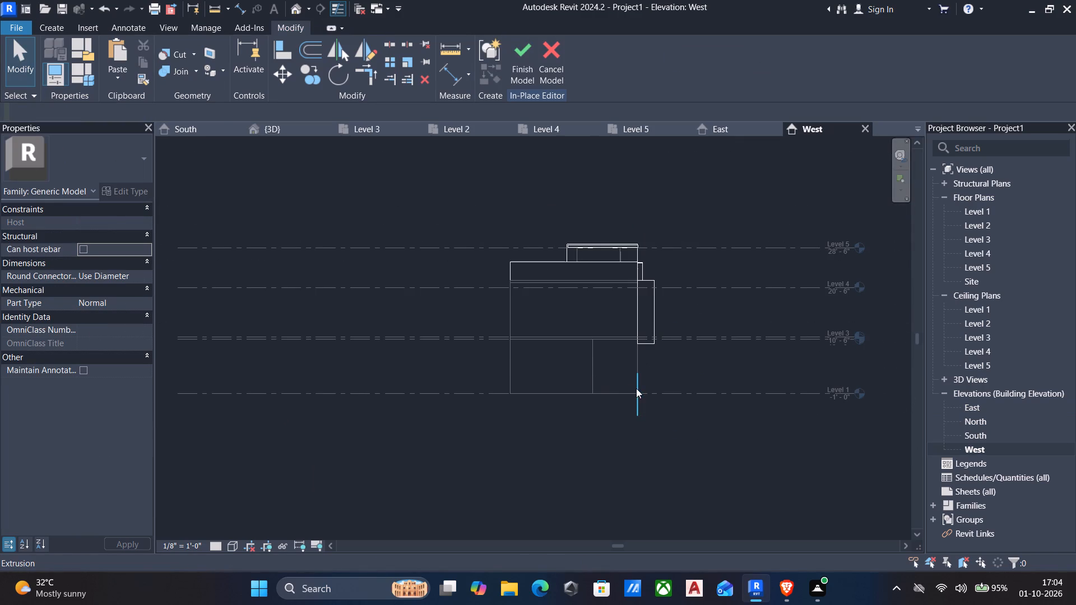
{"action": "left_click", "coordinate": [636, 388]}
{"action": "key", "text": "Up"}
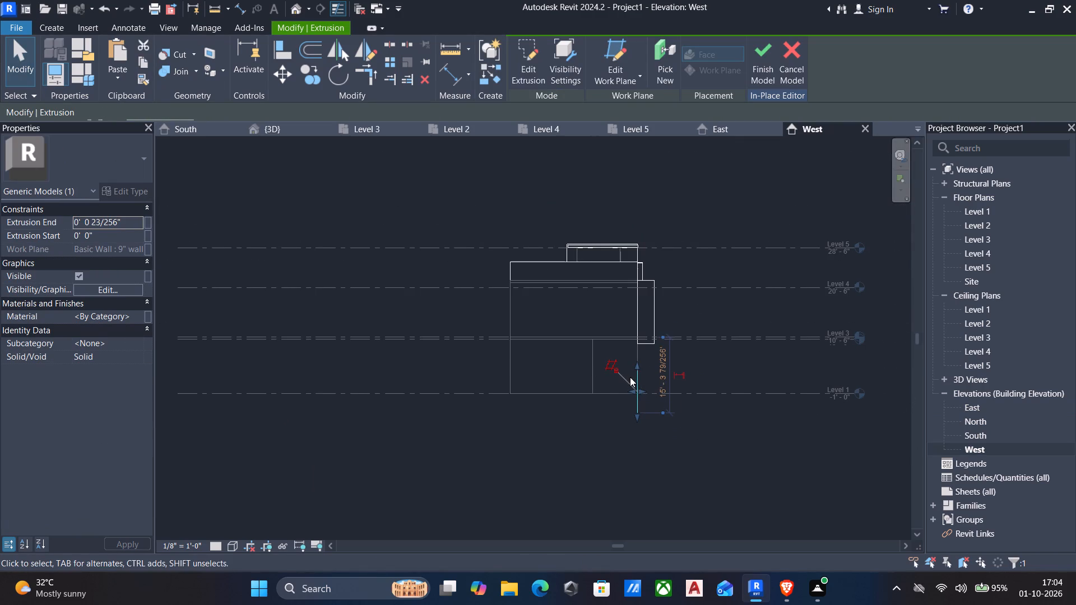
{"action": "key", "text": "Up"}
{"action": "key", "text": "Up"}
{"action": "key", "text": "Up"}
{"action": "key", "text": "Up"}
{"action": "scroll", "coordinate": [611, 399], "scroll_direction": "up", "scroll_amount": 3}
{"action": "key", "text": "Up"}
{"action": "scroll", "coordinate": [612, 405], "scroll_direction": "up", "scroll_amount": 4}
{"action": "key", "text": "Up"}
{"action": "key", "text": "Up"}
{"action": "key", "text": "Up"}
{"action": "key", "text": "Up"}
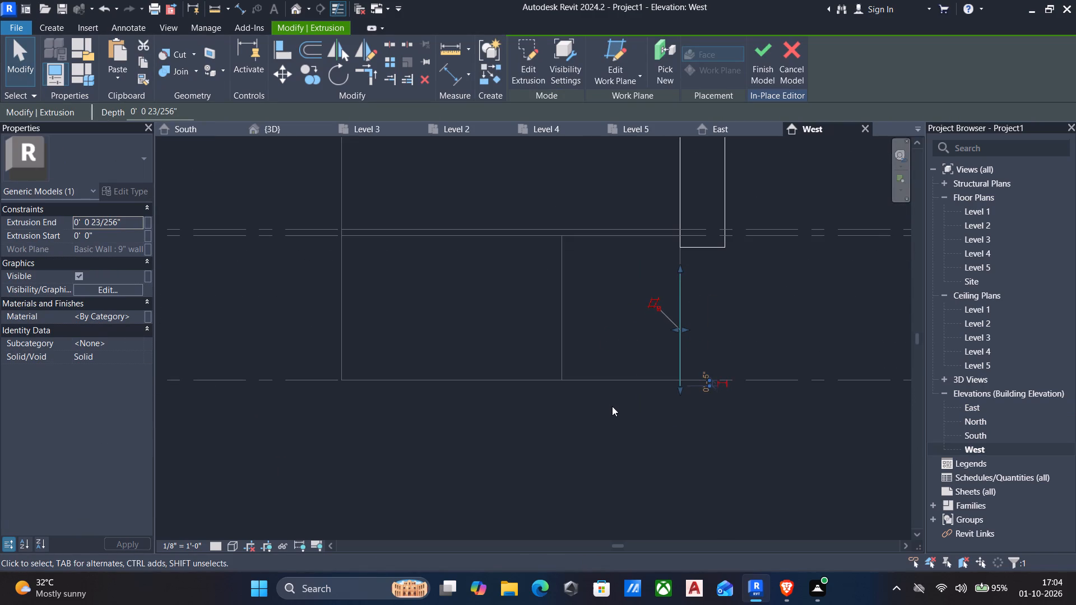
{"action": "key", "text": "Up"}
{"action": "key", "text": "Up"}
{"action": "key", "text": "Up"}
{"action": "scroll", "coordinate": [634, 408], "scroll_direction": "up", "scroll_amount": 5}
{"action": "scroll", "coordinate": [711, 334], "scroll_direction": "up", "scroll_amount": 5}
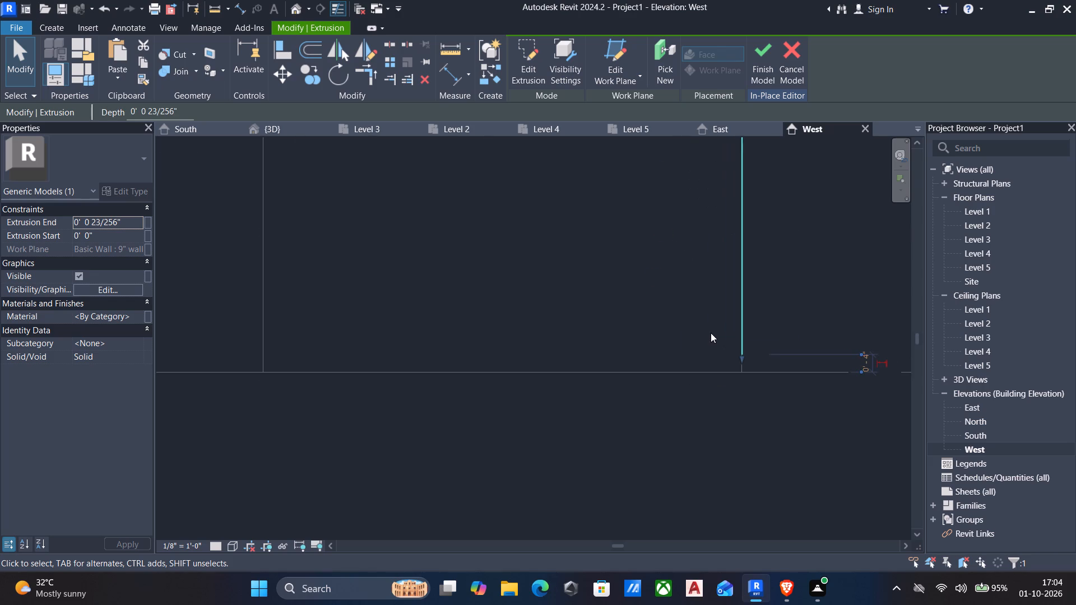
{"action": "scroll", "coordinate": [720, 336], "scroll_direction": "up", "scroll_amount": 5}
Lower the extrusion in increasingly fine nudges until its base is about 1/16" above the Level 1 line.
{"action": "key", "text": "Down"}
{"action": "key", "text": "Down"}
{"action": "key", "text": "Down"}
{"action": "key", "text": "Down"}
{"action": "key", "text": "Down"}
{"action": "key", "text": "Down"}
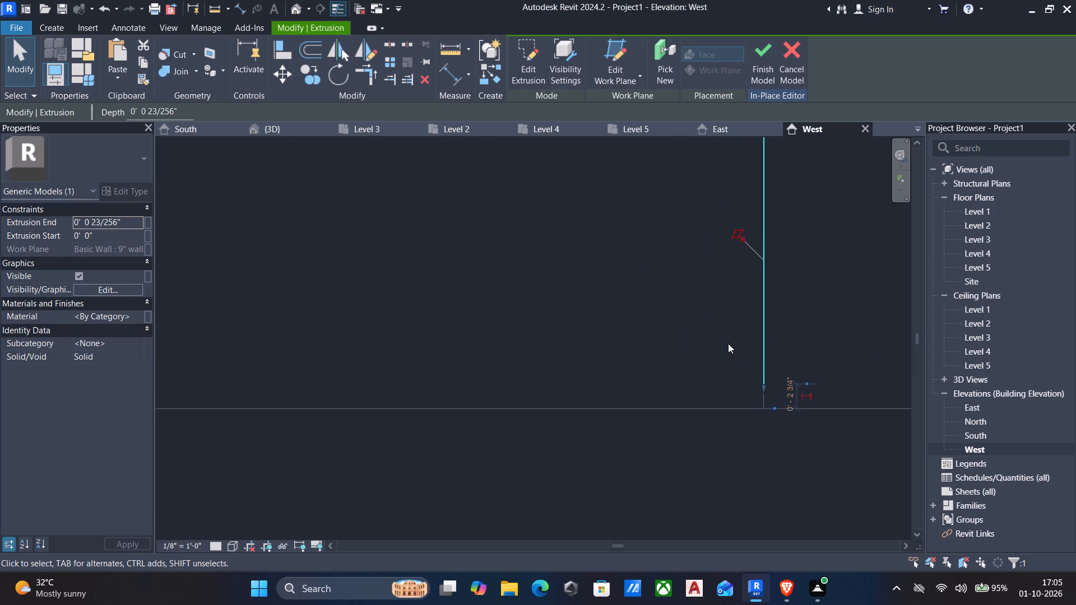
{"action": "key", "text": "Down"}
{"action": "key", "text": "Down"}
{"action": "key", "text": "Down"}
{"action": "key", "text": "Down"}
{"action": "key", "text": "Down"}
{"action": "key", "text": "Down"}
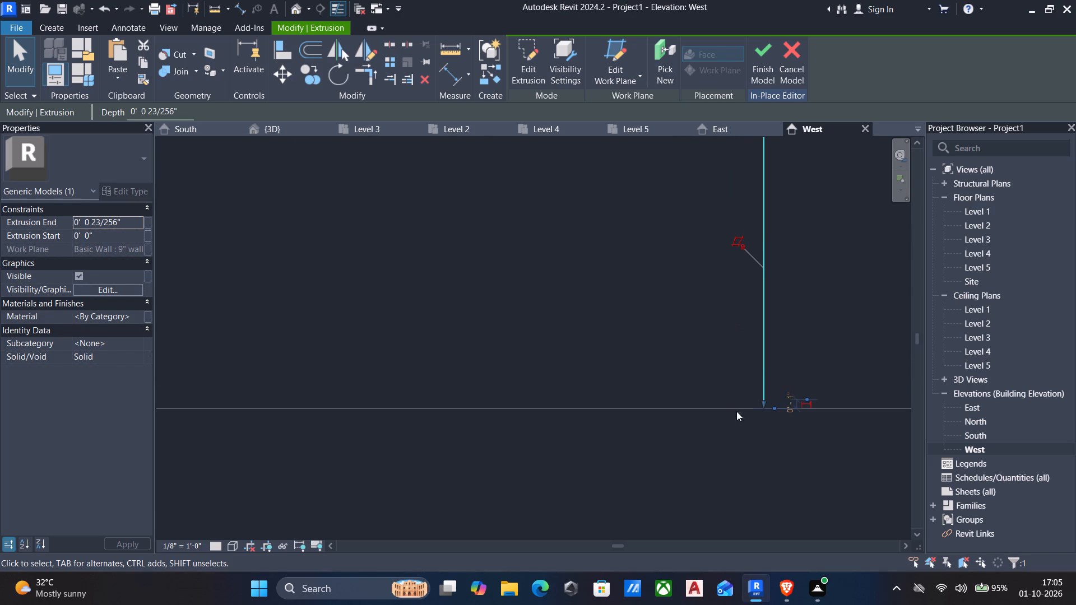
{"action": "scroll", "coordinate": [762, 424], "scroll_direction": "up", "scroll_amount": 10}
{"action": "key", "text": "Down"}
{"action": "key", "text": "Down"}
{"action": "key", "text": "Down"}
{"action": "key", "text": "Down"}
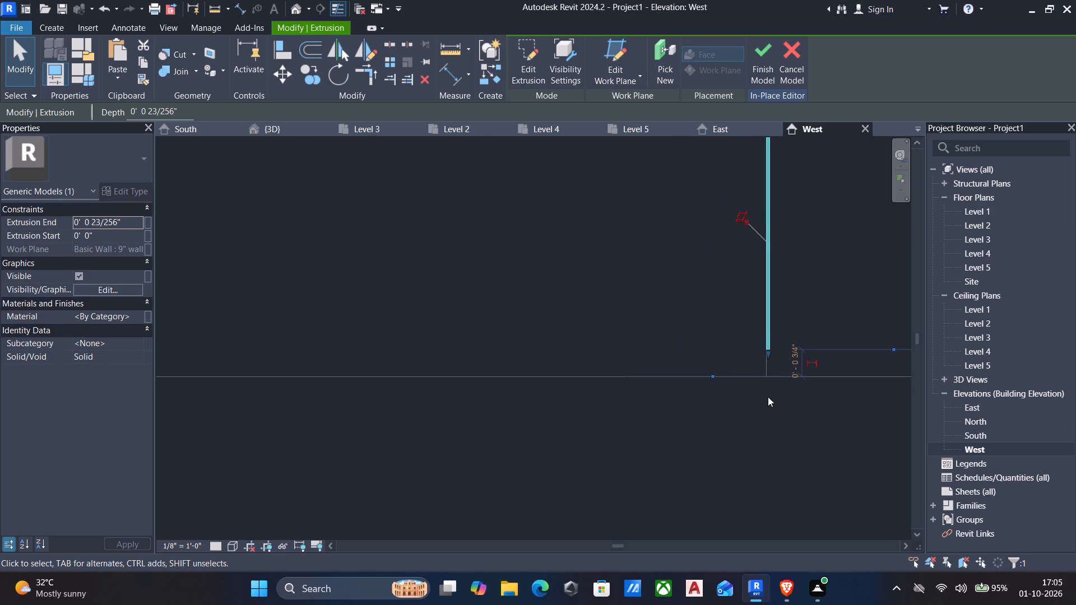
{"action": "key", "text": "Down"}
{"action": "key", "text": "Down"}
{"action": "key", "text": "Down"}
{"action": "key", "text": "Down"}
{"action": "key", "text": "Down"}
{"action": "key", "text": "Down"}
{"action": "key", "text": "Down"}
{"action": "key", "text": "Down"}
{"action": "key", "text": "Down"}
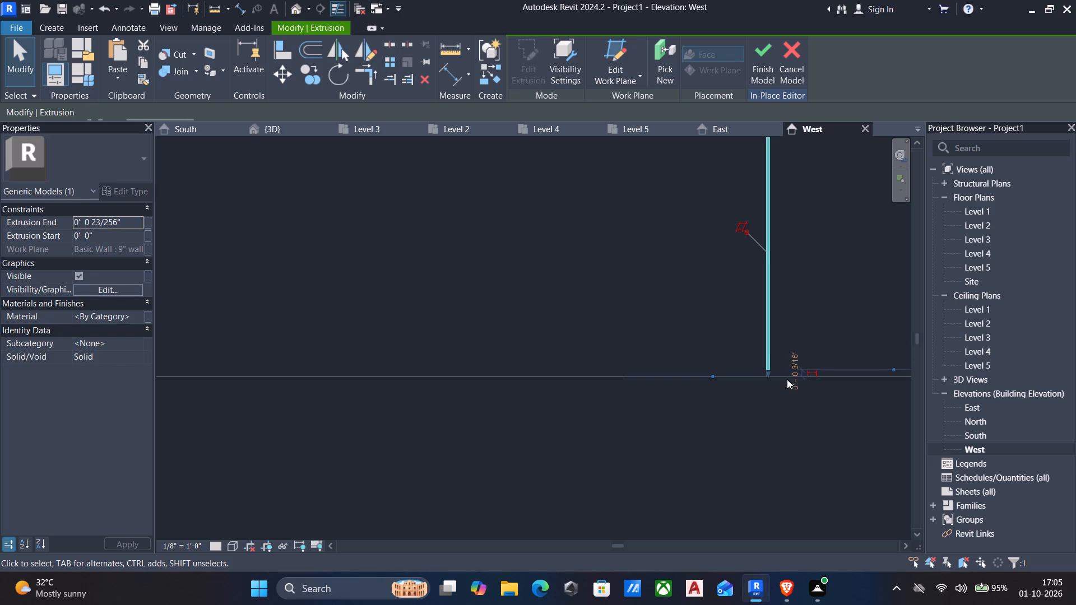
{"action": "key", "text": "Down"}
{"action": "key", "text": "Down"}
{"action": "key", "text": "Down"}
{"action": "key", "text": "Up"}
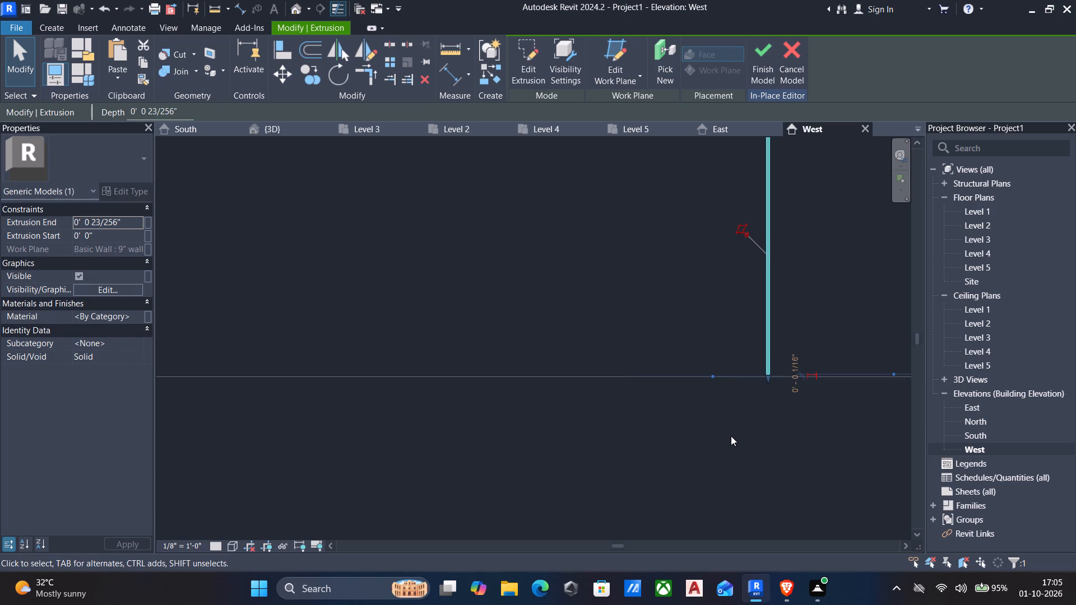
{"action": "key", "text": "Escape"}
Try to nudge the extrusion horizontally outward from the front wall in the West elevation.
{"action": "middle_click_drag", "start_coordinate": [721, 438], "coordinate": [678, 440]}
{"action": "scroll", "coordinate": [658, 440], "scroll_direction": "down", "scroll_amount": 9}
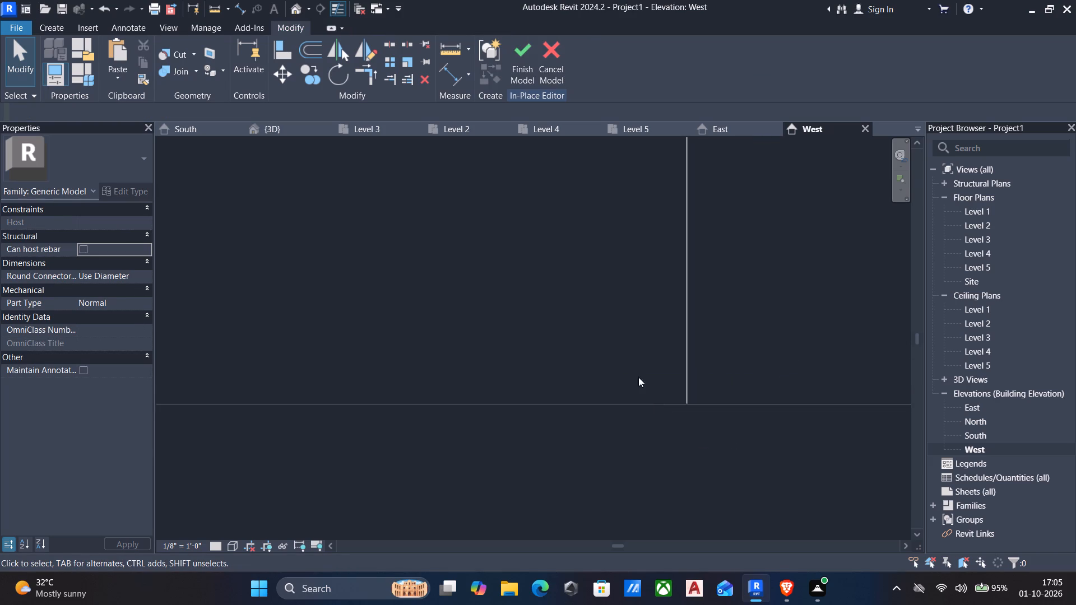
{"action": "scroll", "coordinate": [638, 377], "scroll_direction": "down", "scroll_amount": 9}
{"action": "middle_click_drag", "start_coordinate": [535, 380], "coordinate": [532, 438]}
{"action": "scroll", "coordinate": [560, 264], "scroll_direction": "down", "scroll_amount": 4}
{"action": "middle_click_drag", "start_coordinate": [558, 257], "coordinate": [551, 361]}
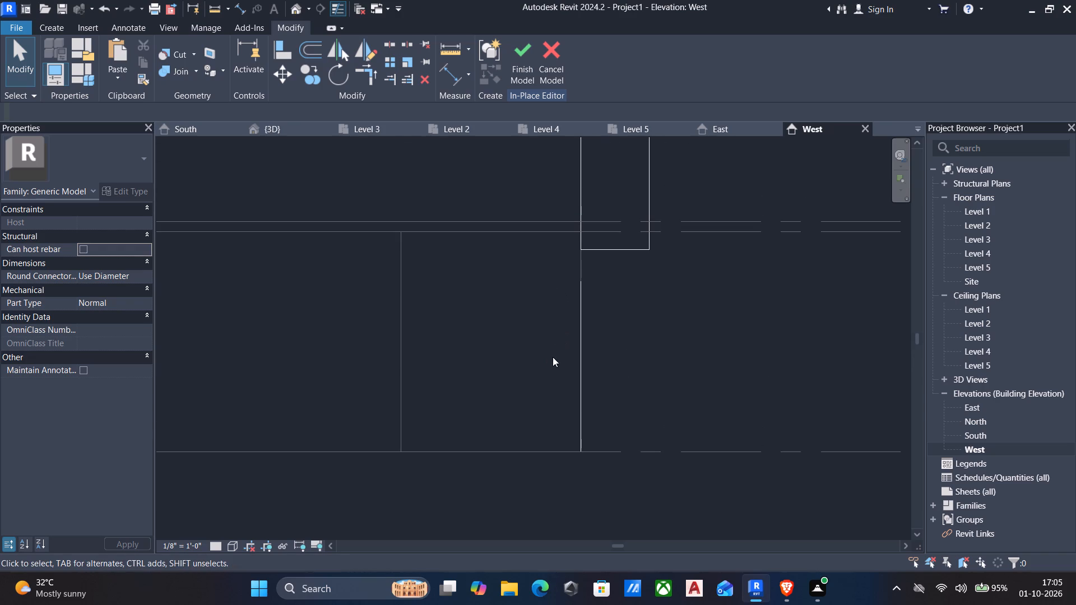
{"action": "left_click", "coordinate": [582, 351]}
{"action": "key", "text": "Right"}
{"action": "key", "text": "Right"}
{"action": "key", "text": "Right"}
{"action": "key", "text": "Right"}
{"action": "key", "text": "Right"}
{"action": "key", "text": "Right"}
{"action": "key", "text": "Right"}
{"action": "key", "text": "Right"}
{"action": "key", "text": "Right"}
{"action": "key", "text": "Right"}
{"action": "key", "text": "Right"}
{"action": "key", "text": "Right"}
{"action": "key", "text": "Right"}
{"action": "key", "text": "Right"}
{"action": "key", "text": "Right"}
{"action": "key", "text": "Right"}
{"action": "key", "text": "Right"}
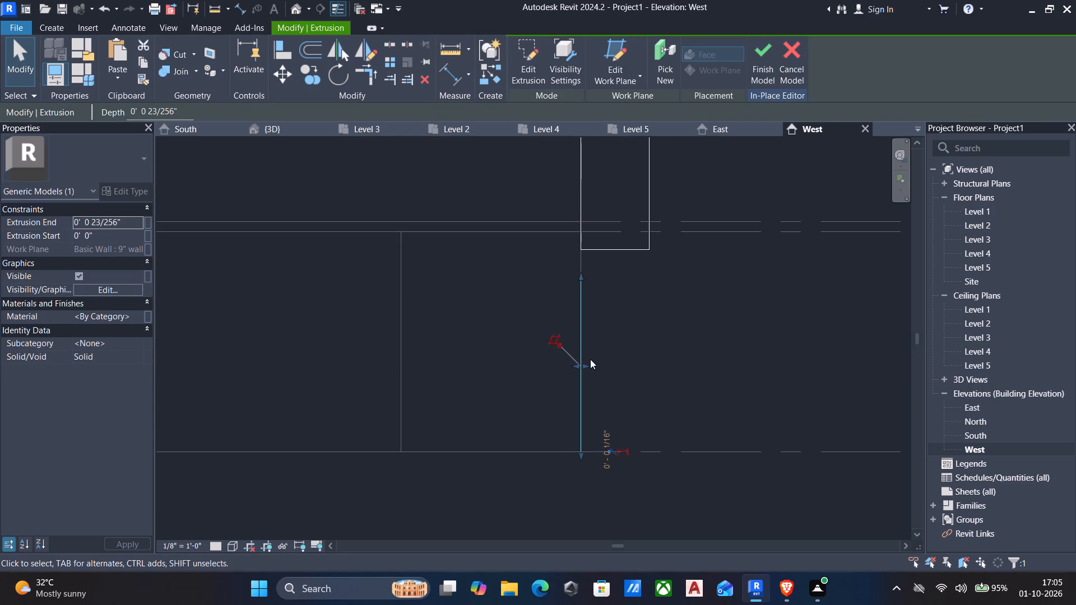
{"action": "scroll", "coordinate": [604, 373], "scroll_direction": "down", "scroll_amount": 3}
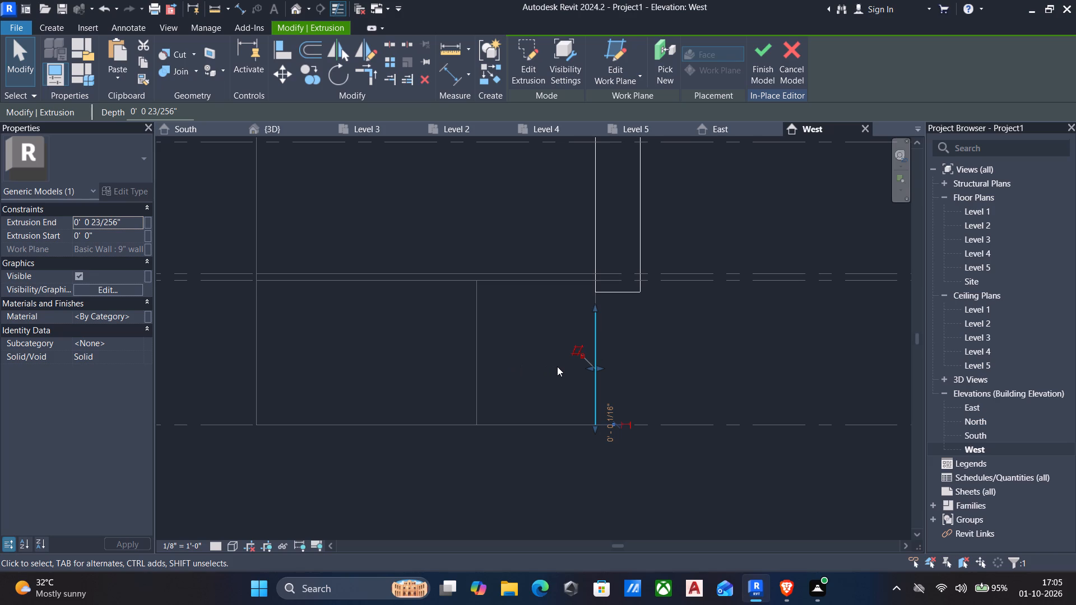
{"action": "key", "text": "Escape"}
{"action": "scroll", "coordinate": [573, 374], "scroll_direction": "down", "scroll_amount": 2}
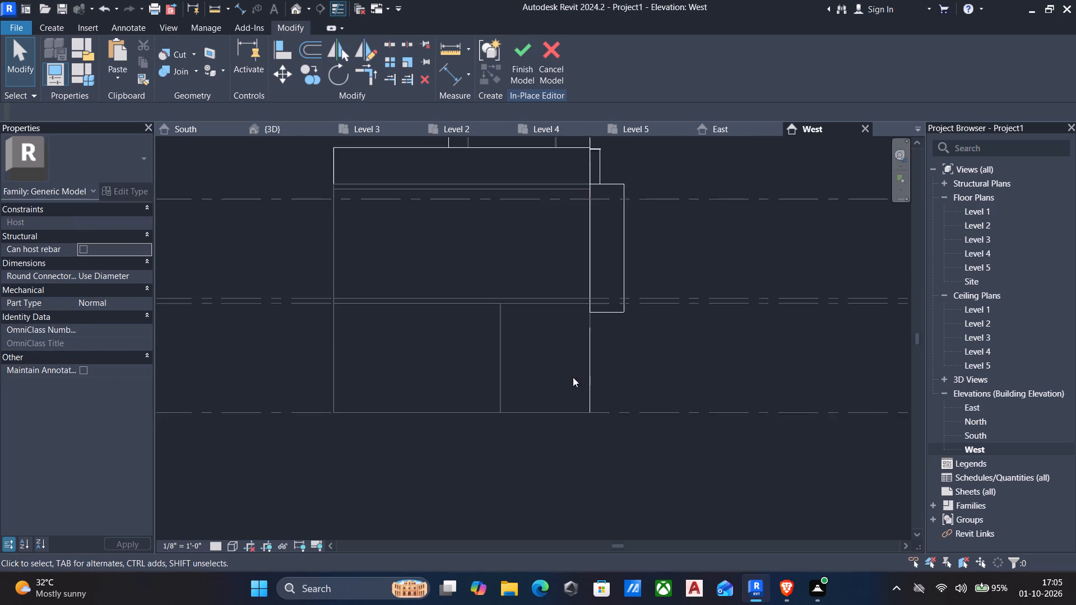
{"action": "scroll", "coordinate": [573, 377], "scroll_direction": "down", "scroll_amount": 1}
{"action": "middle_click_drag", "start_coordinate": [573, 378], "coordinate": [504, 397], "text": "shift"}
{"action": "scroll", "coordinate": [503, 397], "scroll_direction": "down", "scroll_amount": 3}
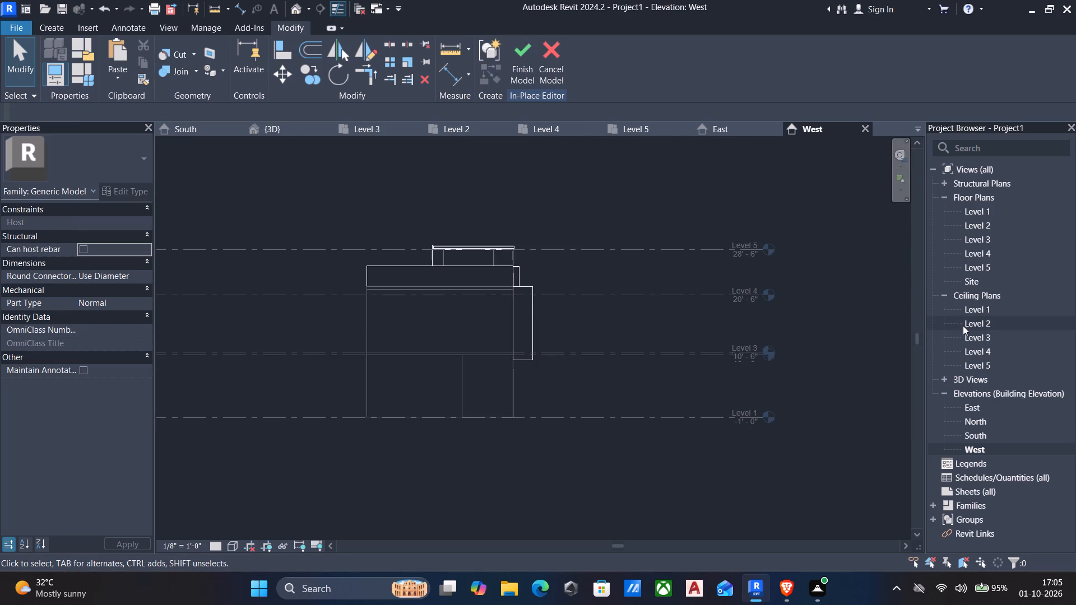
Select the extrusion in the North elevation and, back in 3D, pull its outer face forward to a depth of about 1'-8 3/8".
{"action": "double_click", "coordinate": [983, 422]}
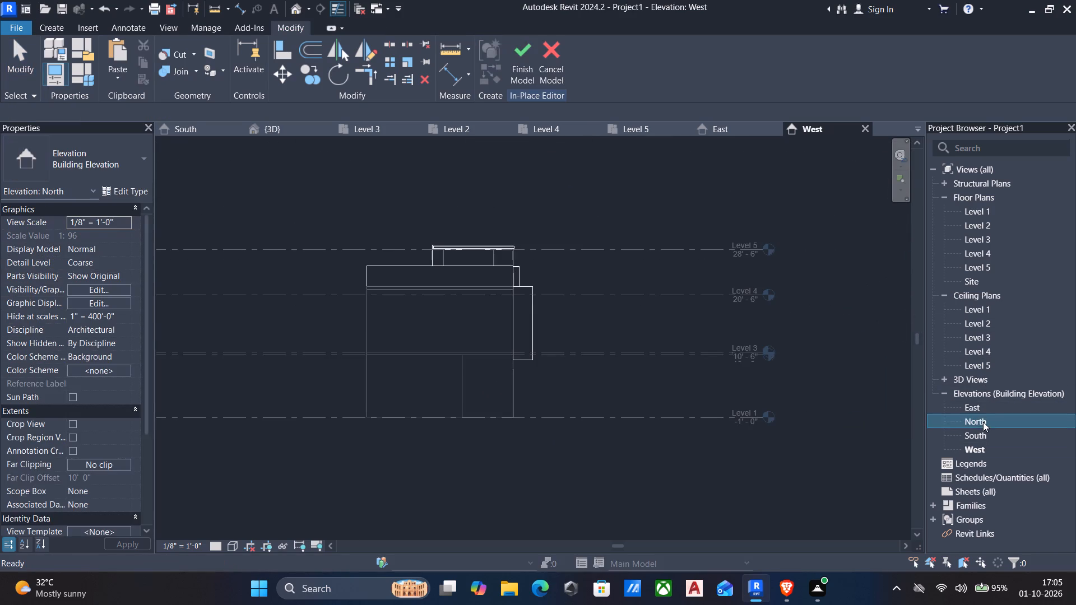
{"action": "left_click", "coordinate": [489, 377]}
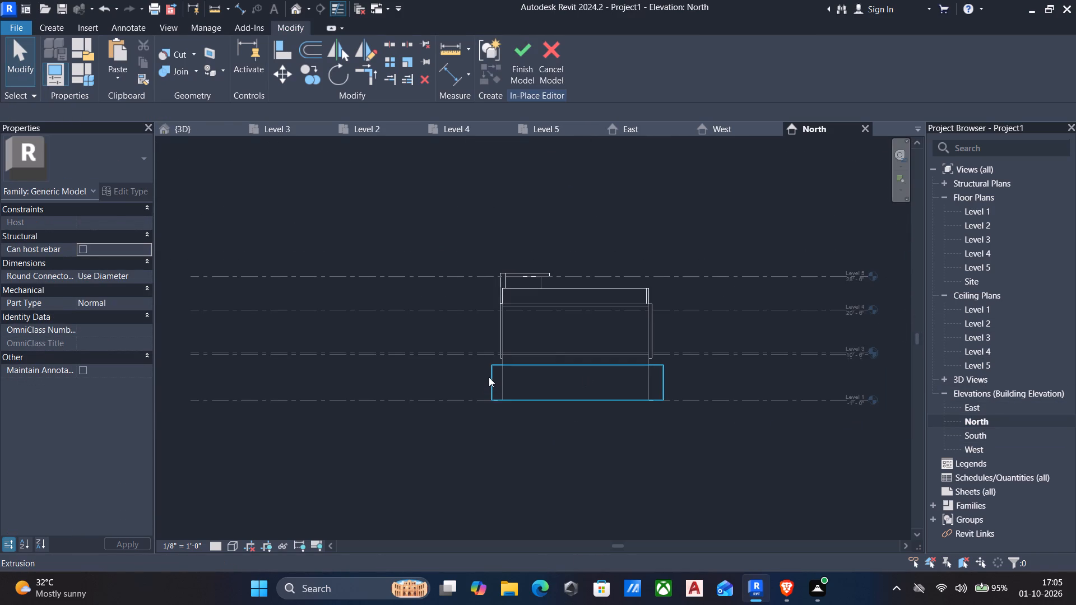
{"action": "middle_click_drag", "start_coordinate": [432, 364], "coordinate": [499, 362], "text": "shift"}
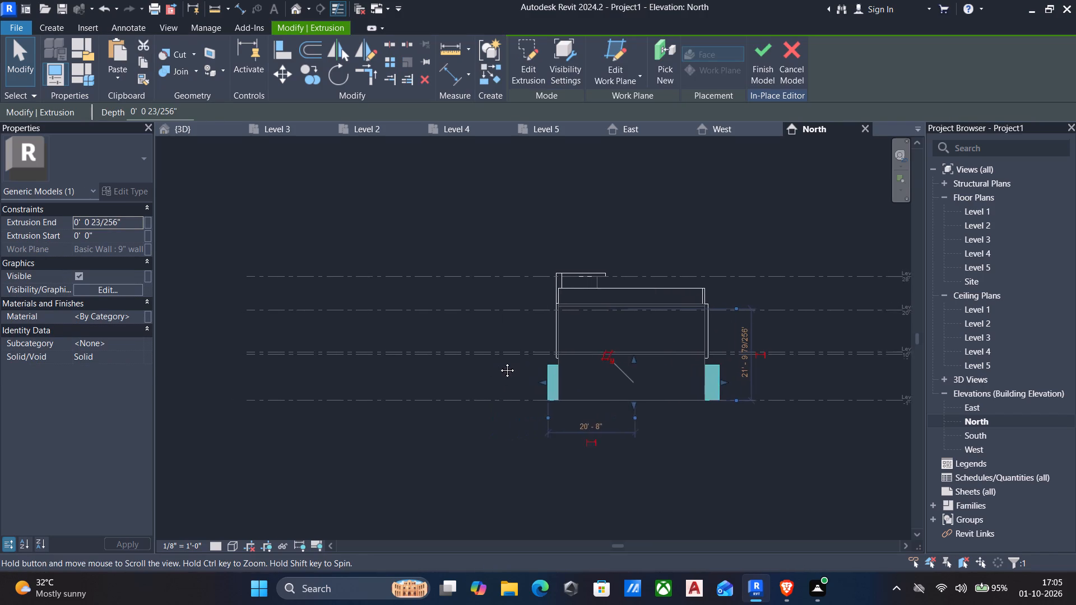
{"action": "middle_click_drag", "start_coordinate": [499, 362], "coordinate": [514, 359], "text": "shift"}
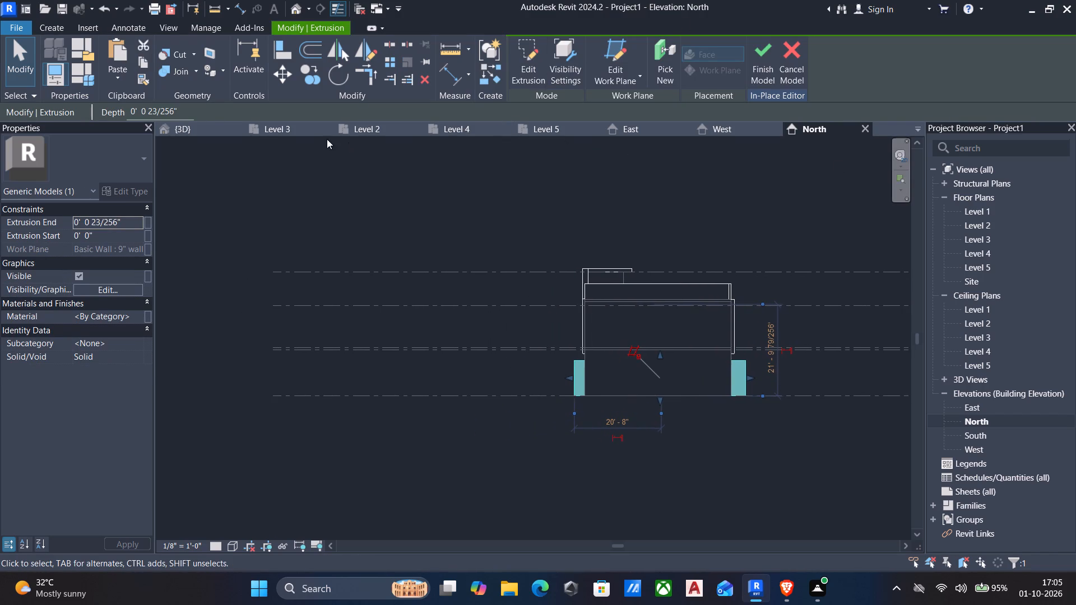
{"action": "left_click", "coordinate": [208, 125]}
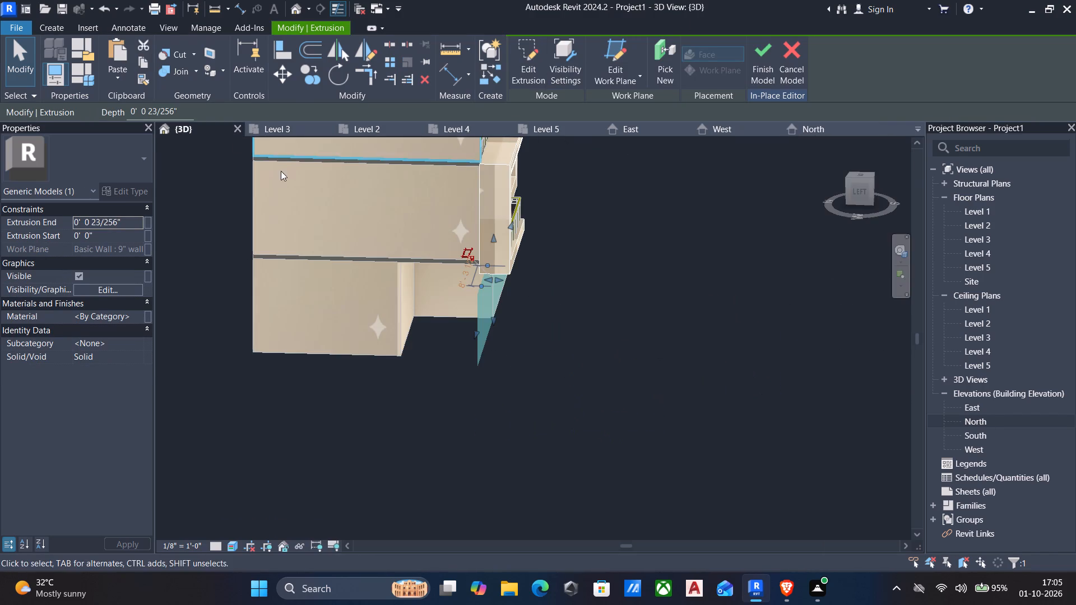
{"action": "scroll", "coordinate": [537, 303], "scroll_direction": "up", "scroll_amount": 1}
{"action": "middle_click_drag", "start_coordinate": [545, 292], "coordinate": [520, 236], "text": "shift"}
{"action": "middle_click_drag", "start_coordinate": [495, 273], "coordinate": [521, 268], "text": "shift"}
{"action": "scroll", "coordinate": [521, 268], "scroll_direction": "up", "scroll_amount": 1, "text": "shift"}
{"action": "left_click_drag", "start_coordinate": [489, 276], "coordinate": [504, 273]}
{"action": "middle_click_drag", "start_coordinate": [466, 288], "coordinate": [467, 288], "text": "shift"}
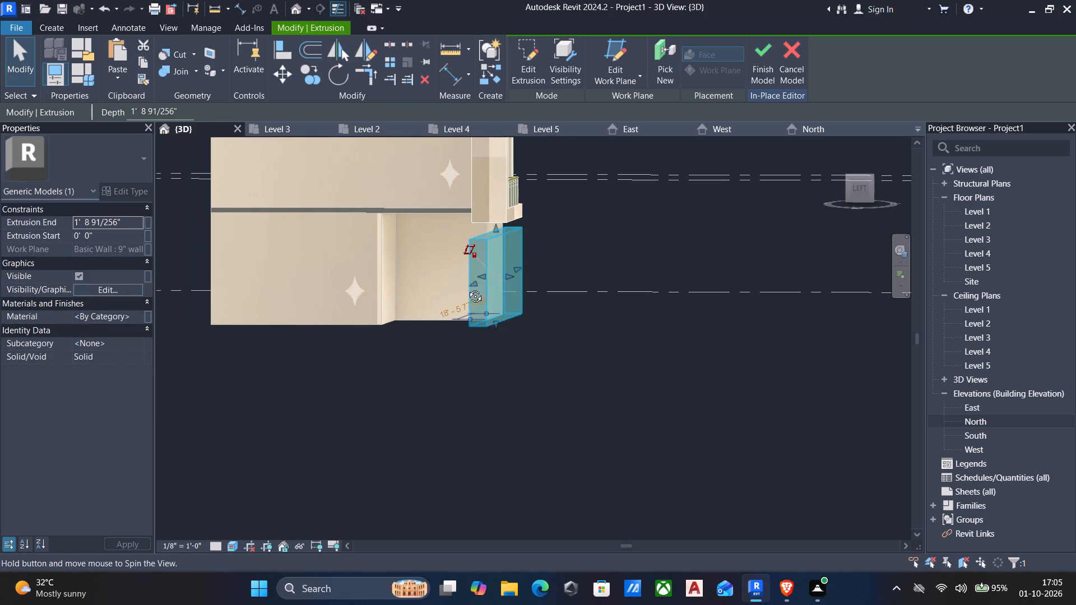
Pull the ground-floor extrusion's outer face forward from the wall to an extrusion start of about 4'-1 11/16".
{"action": "middle_click_drag", "start_coordinate": [467, 288], "coordinate": [490, 287], "text": "shift"}
{"action": "left_click_drag", "start_coordinate": [477, 275], "coordinate": [490, 271]}
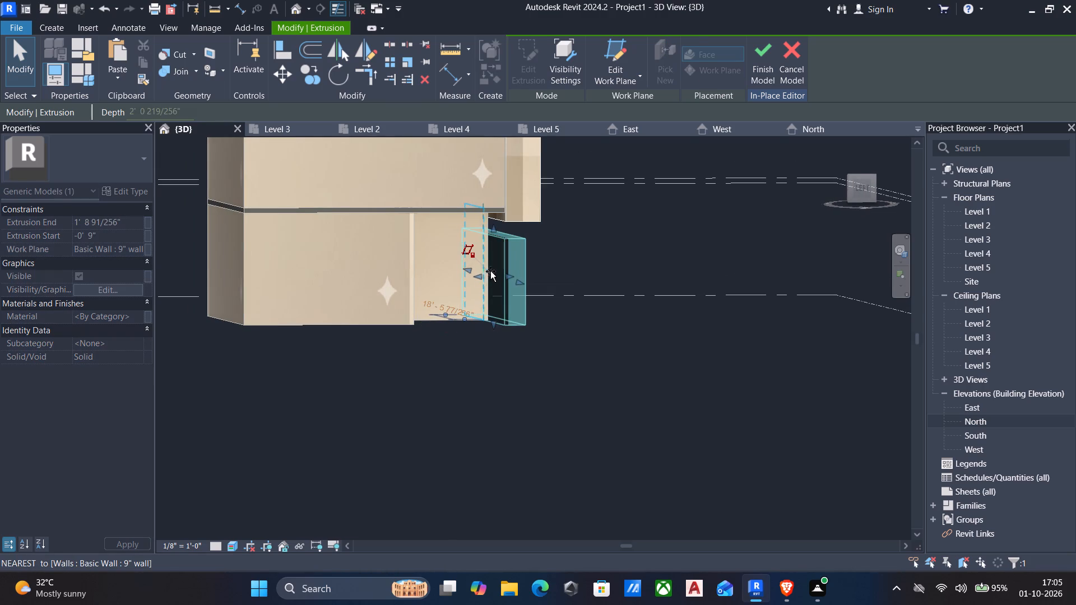
{"action": "left_click_drag", "start_coordinate": [490, 271], "coordinate": [512, 264]}
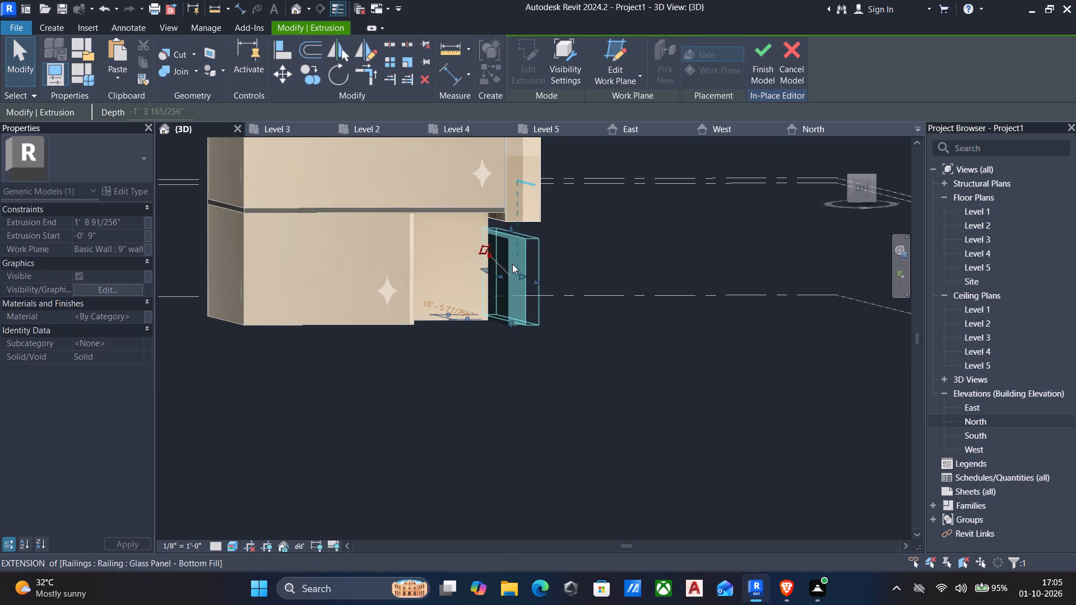
{"action": "key", "text": "Escape"}
{"action": "middle_click_drag", "start_coordinate": [565, 340], "coordinate": [511, 351], "text": "shift"}
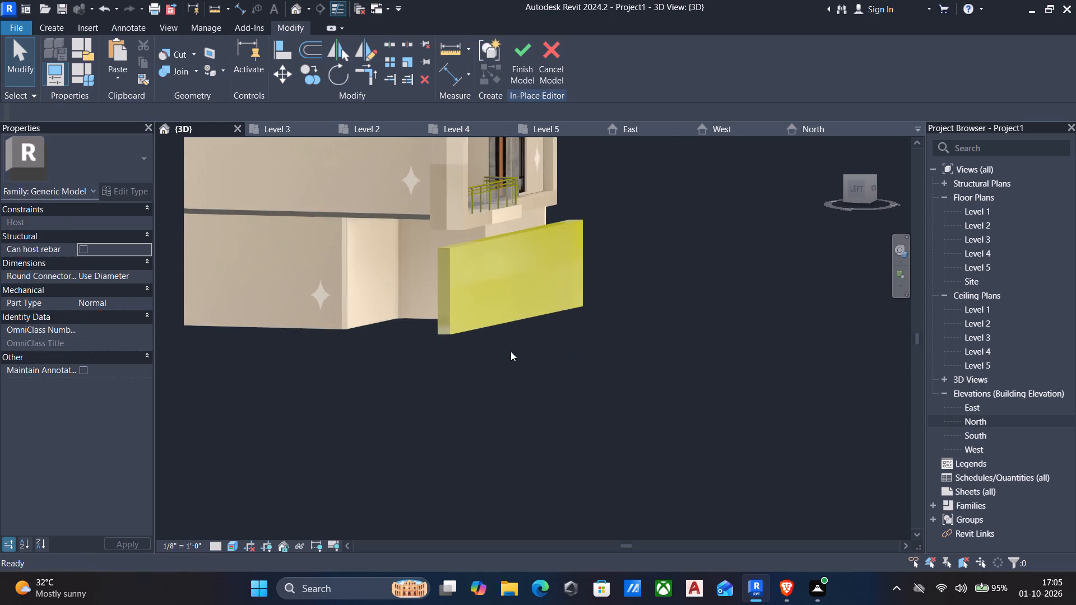
{"action": "middle_click_drag", "start_coordinate": [527, 348], "coordinate": [553, 338], "text": "shift"}
{"action": "left_click", "coordinate": [493, 297]}
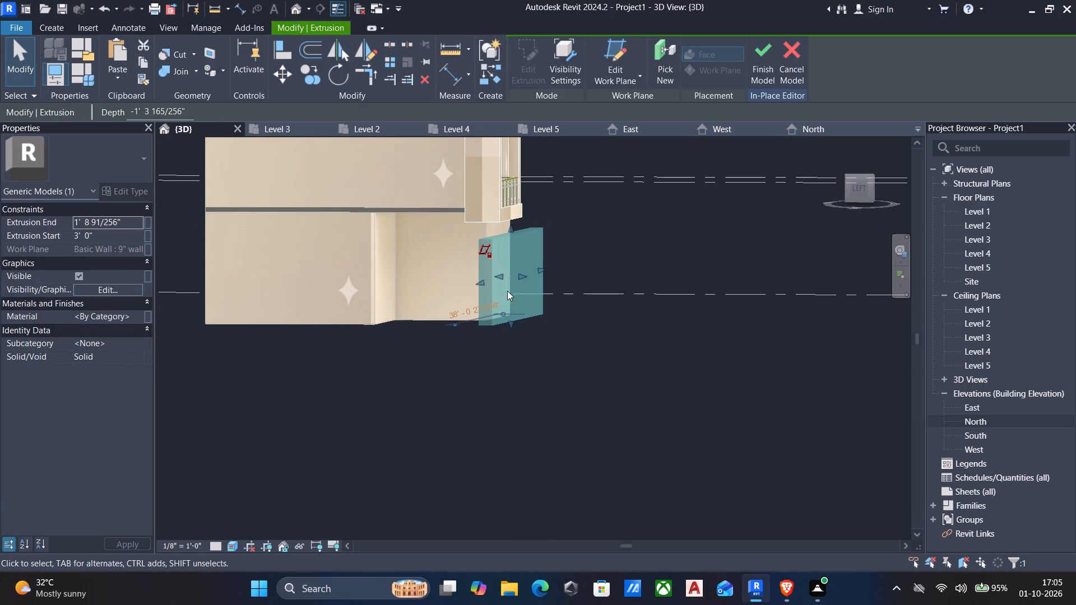
{"action": "left_click_drag", "start_coordinate": [518, 277], "coordinate": [527, 273]}
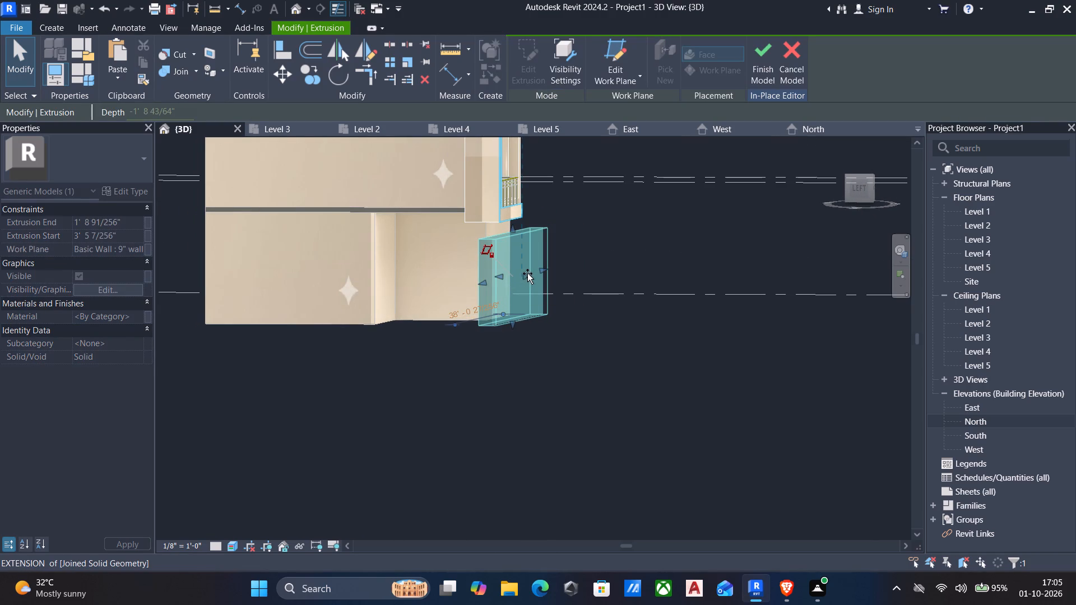
{"action": "left_click_drag", "start_coordinate": [527, 273], "coordinate": [529, 283]}
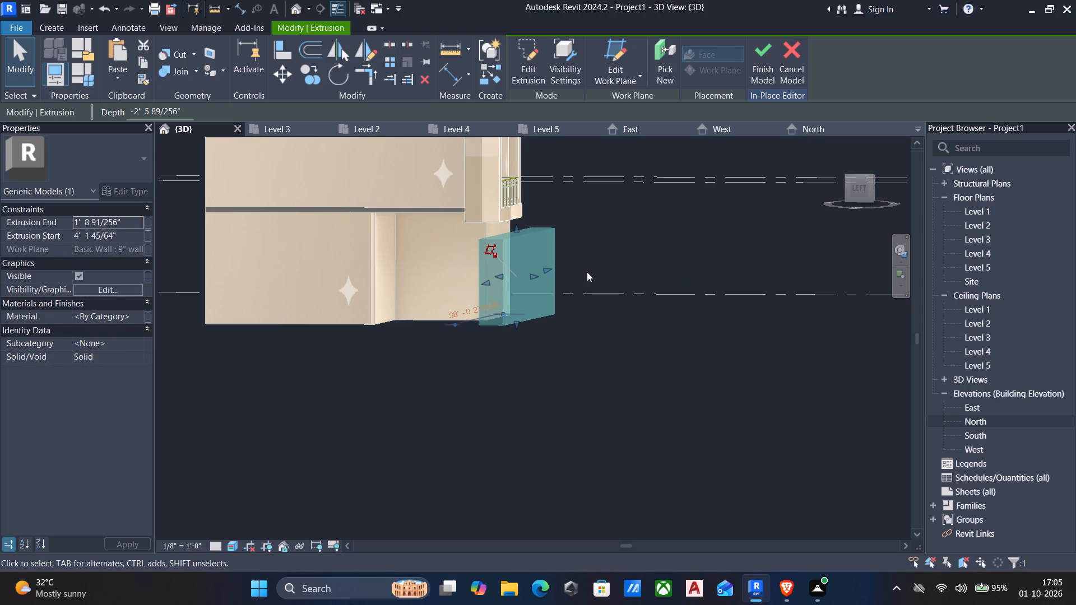
From the left side, move the extrusion's inner face outward to about 3'-5", making it about 8 11/16" thick, and finish the in-place model.
{"action": "left_click", "coordinate": [863, 190]}
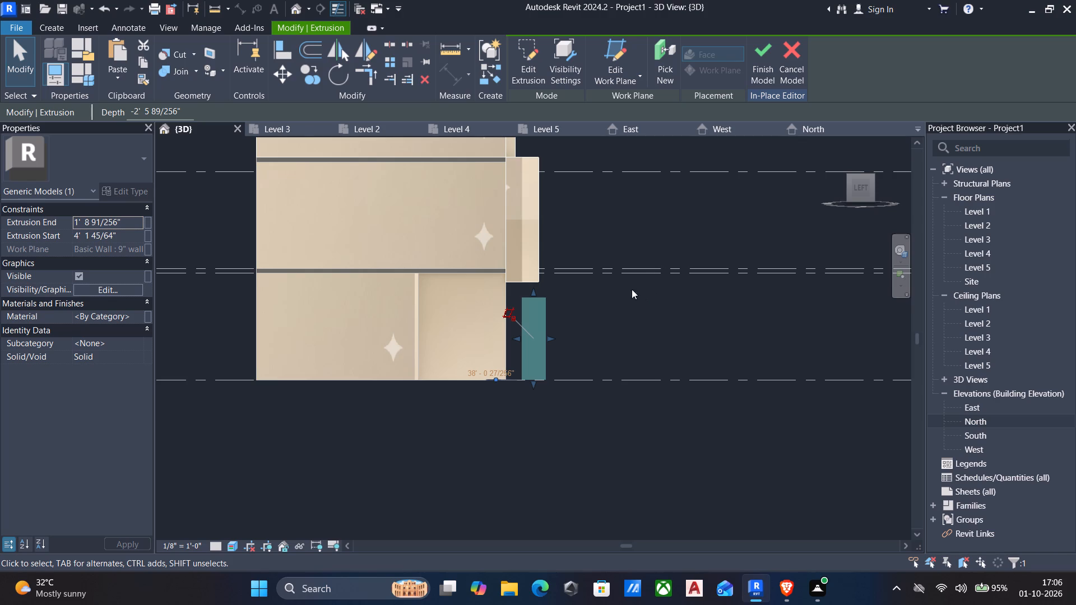
{"action": "scroll", "coordinate": [540, 336], "scroll_direction": "up", "scroll_amount": 4}
{"action": "left_click_drag", "start_coordinate": [500, 340], "coordinate": [504, 338]}
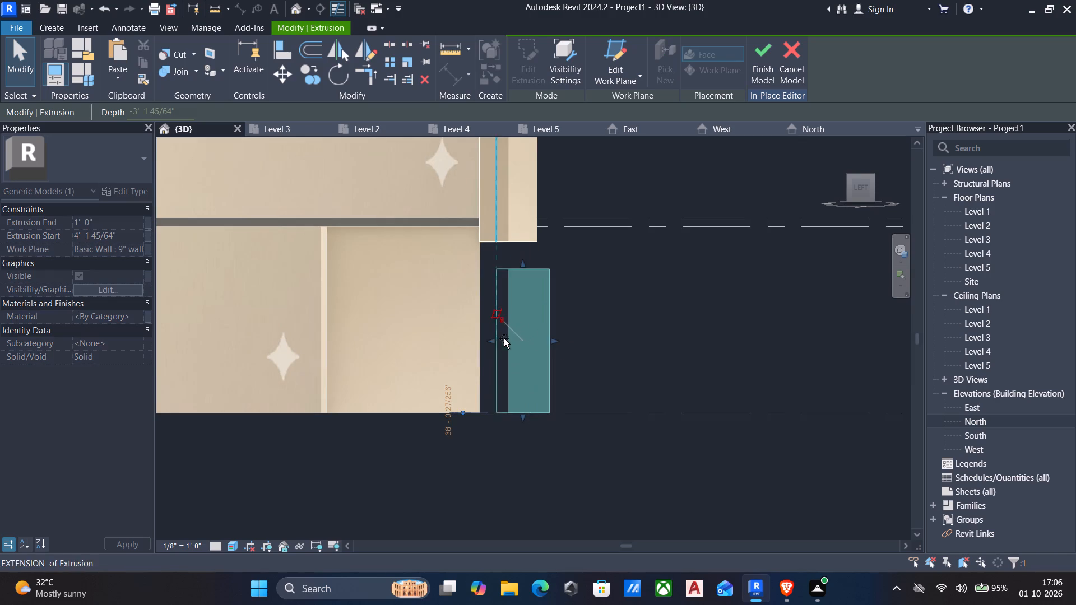
{"action": "left_click_drag", "start_coordinate": [504, 338], "coordinate": [528, 336]}
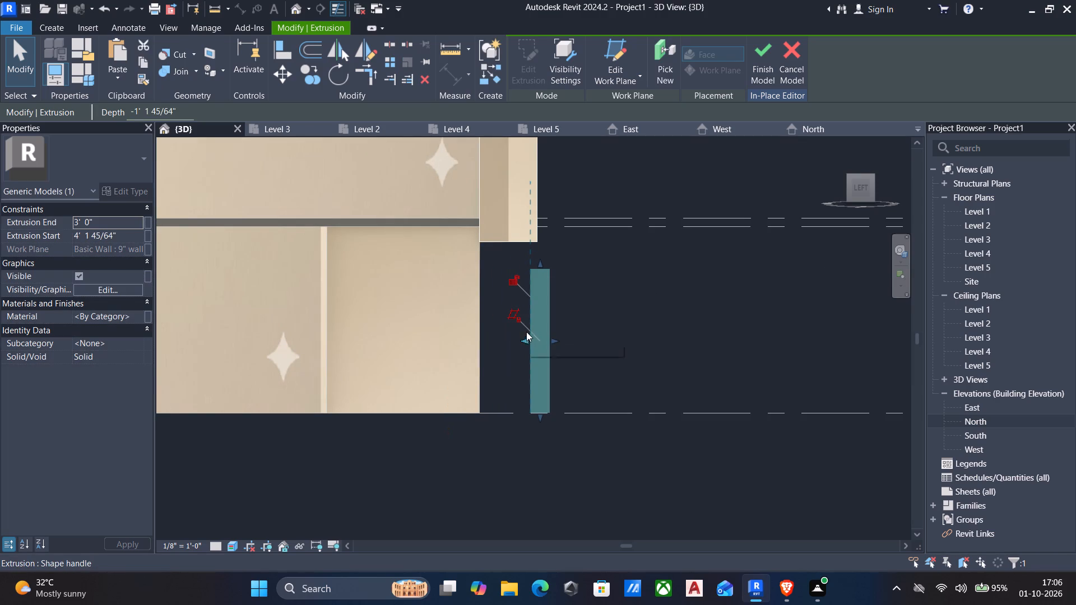
{"action": "key", "text": "Escape"}
{"action": "middle_click_drag", "start_coordinate": [552, 329], "coordinate": [531, 334], "text": "shift"}
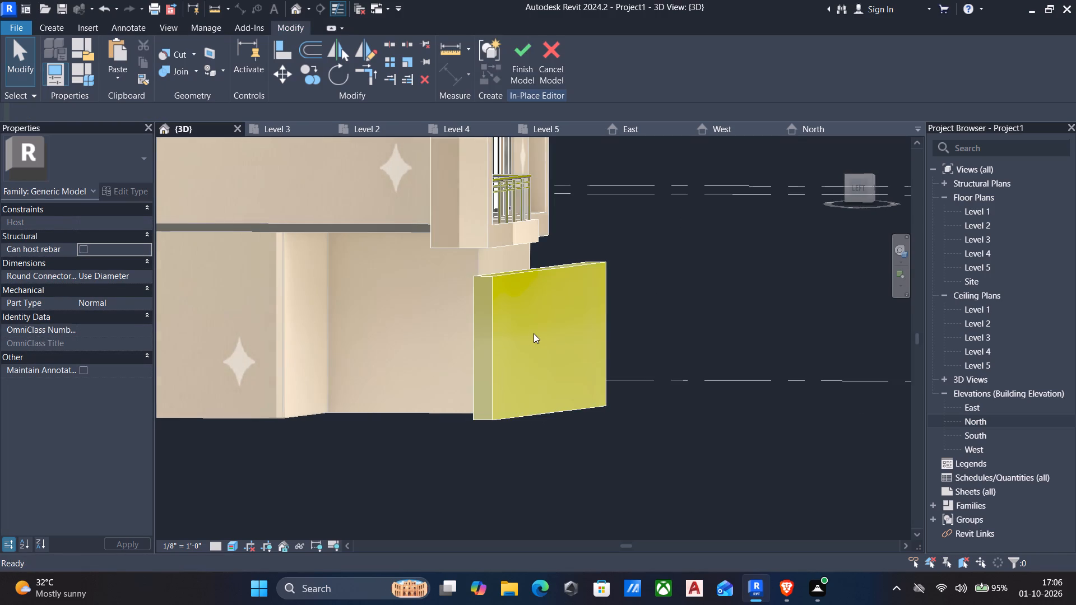
{"action": "middle_click_drag", "start_coordinate": [534, 333], "coordinate": [555, 328], "text": "shift"}
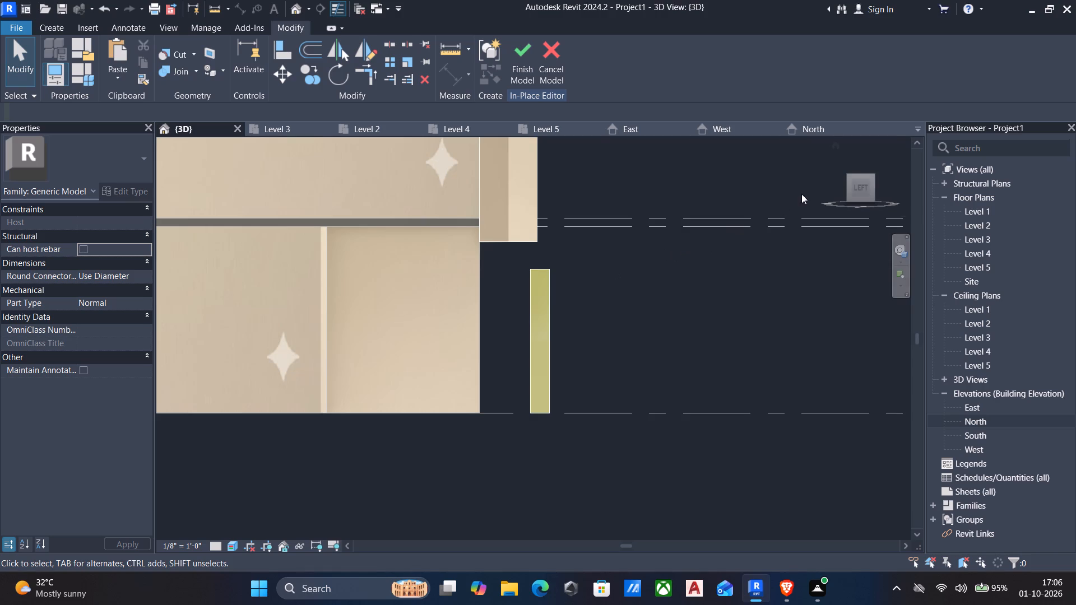
{"action": "left_click", "coordinate": [856, 192]}
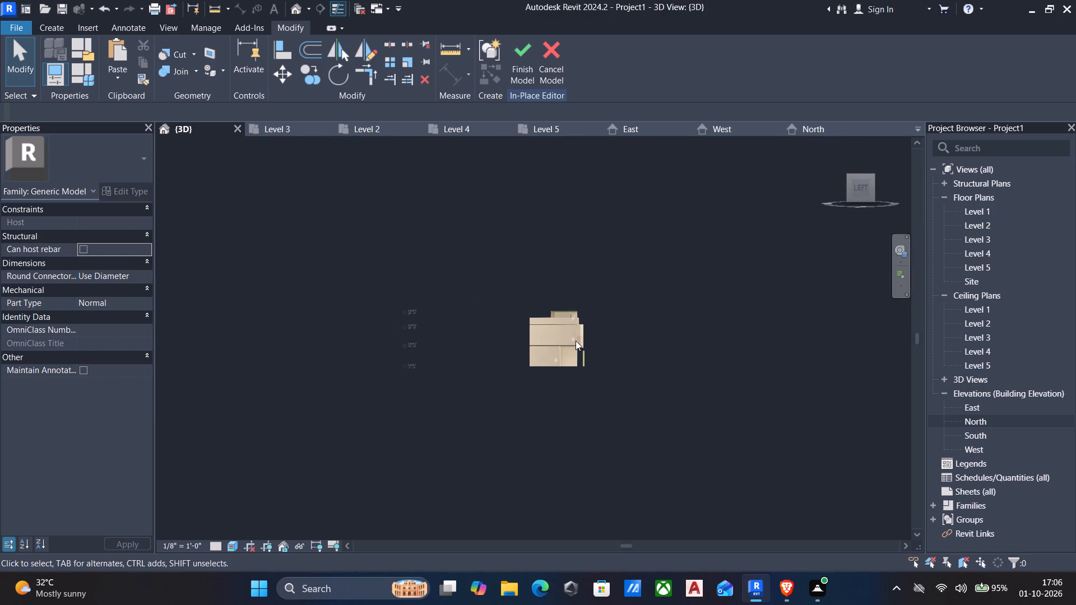
{"action": "scroll", "coordinate": [558, 347], "scroll_direction": "up", "scroll_amount": 10}
{"action": "scroll", "coordinate": [595, 374], "scroll_direction": "up", "scroll_amount": 5}
{"action": "middle_click_drag", "start_coordinate": [616, 352], "coordinate": [582, 350]}
{"action": "scroll", "coordinate": [676, 376], "scroll_direction": "up", "scroll_amount": 3}
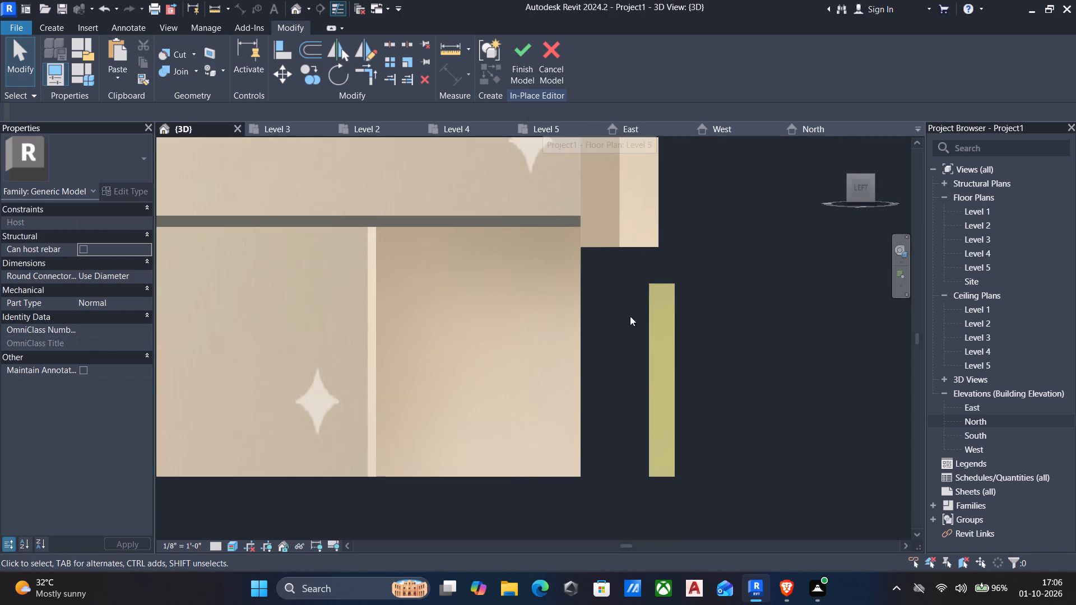
{"action": "left_click", "coordinate": [645, 332]}
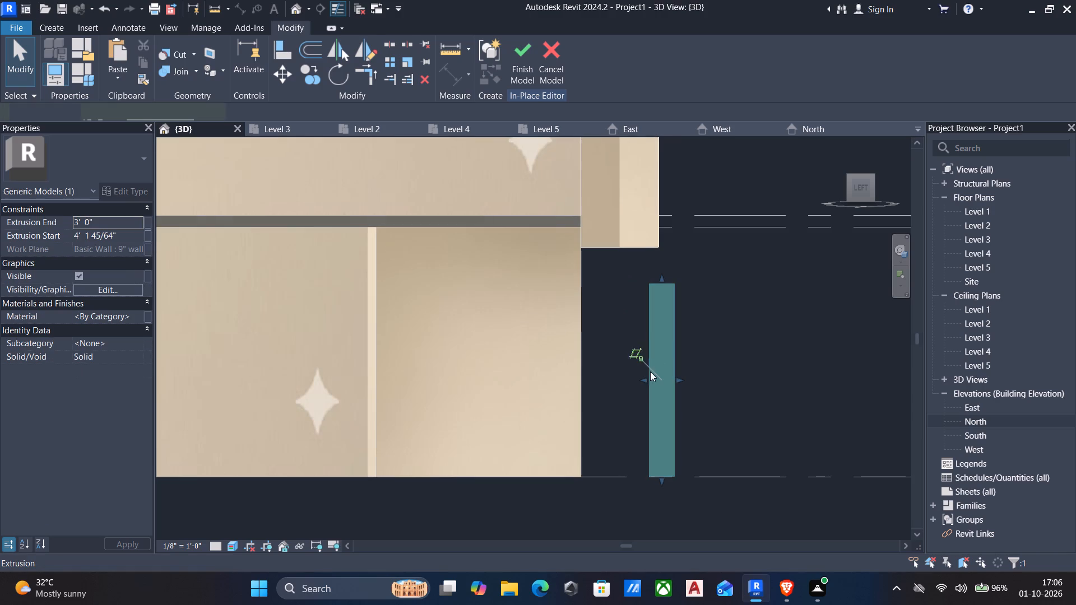
{"action": "left_click_drag", "start_coordinate": [639, 379], "coordinate": [644, 378]}
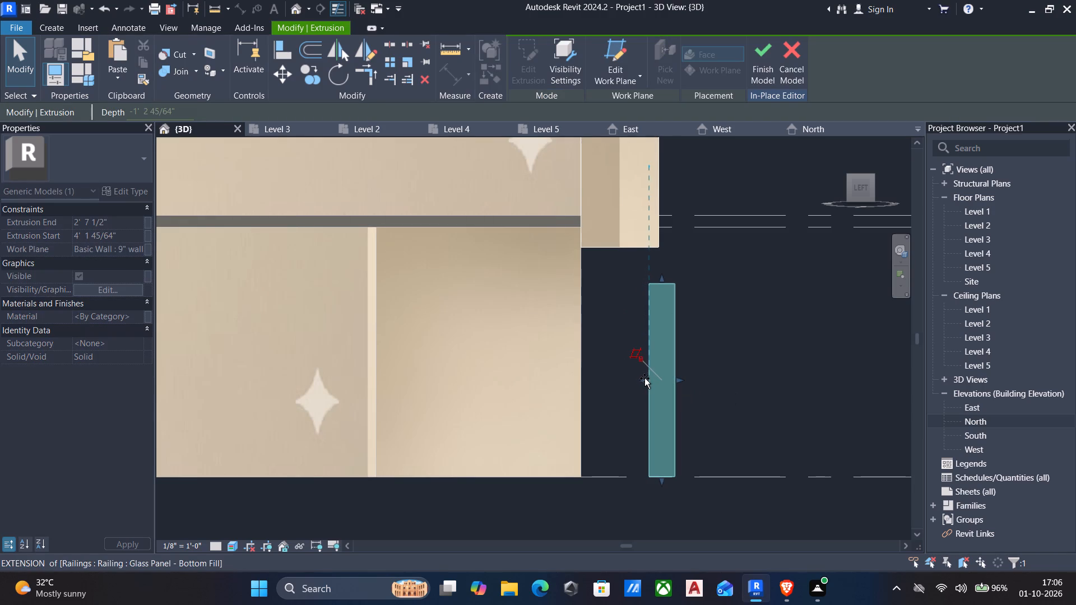
{"action": "left_click_drag", "start_coordinate": [644, 378], "coordinate": [654, 378]}
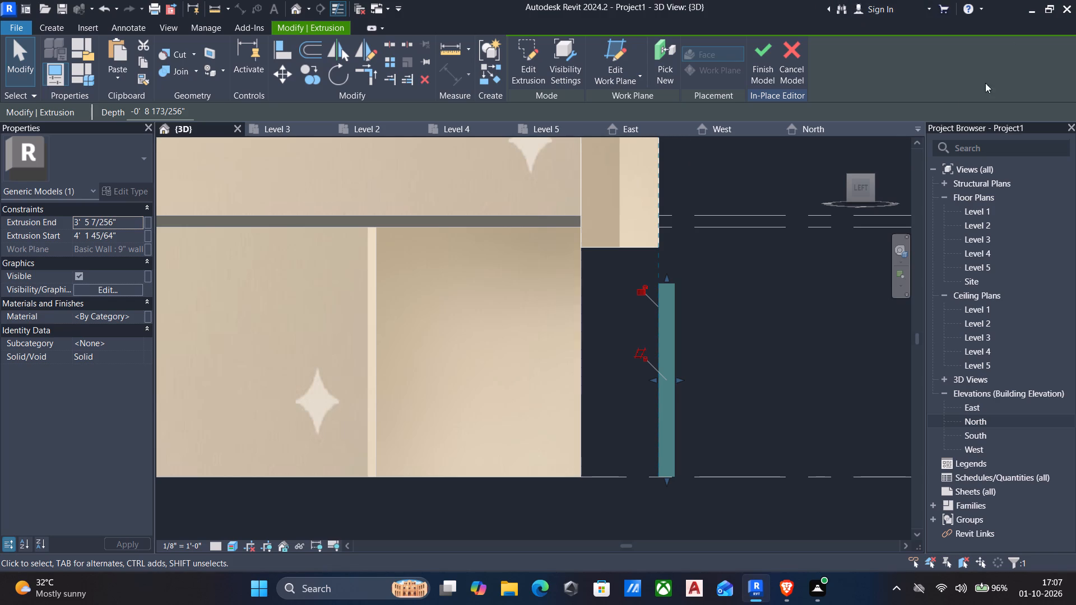
{"action": "left_click", "coordinate": [764, 62]}
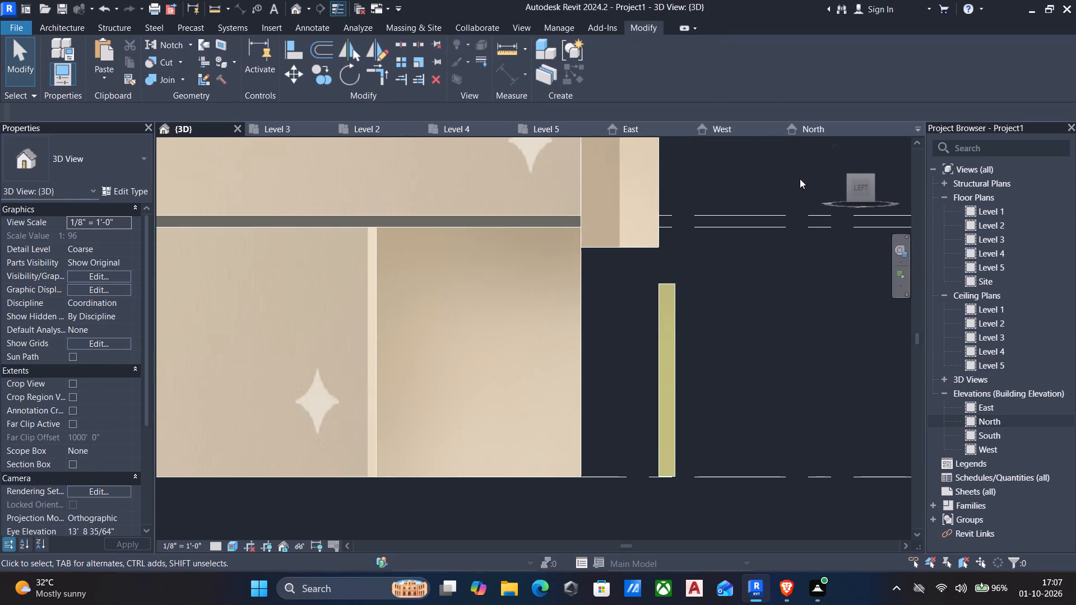
Reopen the house front's in-place model for editing from the front view.
{"action": "scroll", "coordinate": [771, 238], "scroll_direction": "down", "scroll_amount": 1}
{"action": "middle_click_drag", "start_coordinate": [764, 241], "coordinate": [681, 285], "text": "shift"}
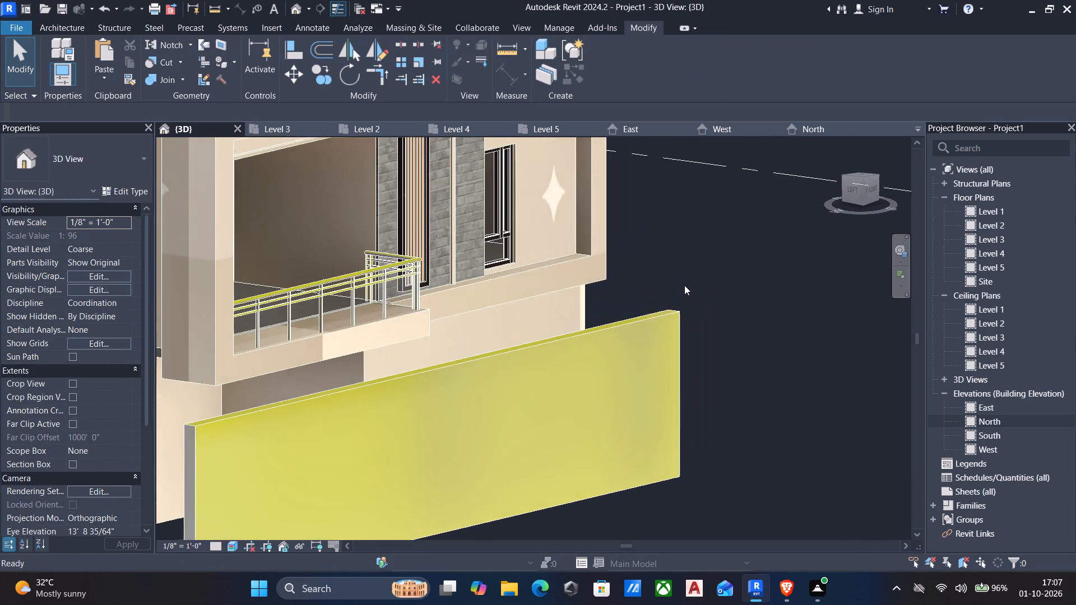
{"action": "middle_click_drag", "start_coordinate": [690, 285], "coordinate": [702, 223]}
{"action": "scroll", "coordinate": [702, 225], "scroll_direction": "down", "scroll_amount": 3}
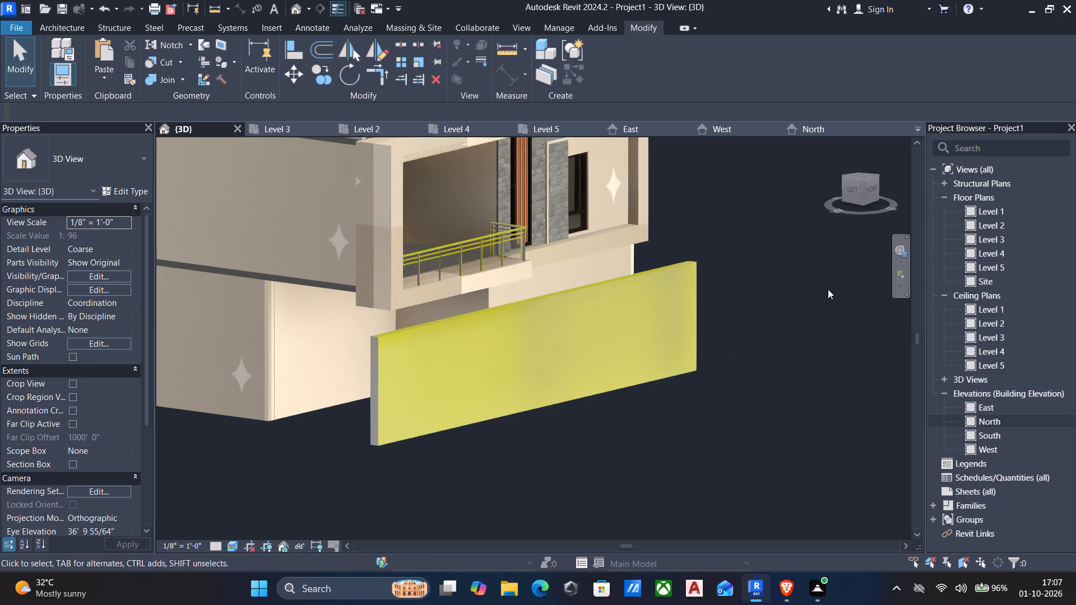
{"action": "left_click", "coordinate": [871, 189]}
{"action": "scroll", "coordinate": [447, 312], "scroll_direction": "up", "scroll_amount": 5}
{"action": "scroll", "coordinate": [625, 412], "scroll_direction": "up", "scroll_amount": 2}
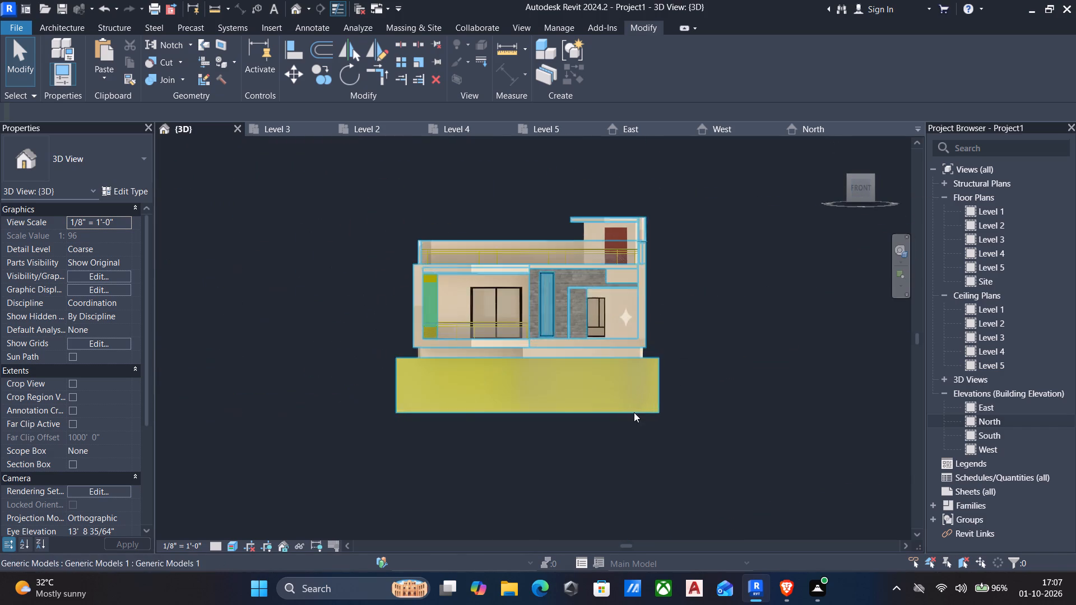
{"action": "scroll", "coordinate": [634, 412], "scroll_direction": "up", "scroll_amount": 4}
{"action": "middle_click_drag", "start_coordinate": [634, 412], "coordinate": [625, 377]}
{"action": "scroll", "coordinate": [400, 388], "scroll_direction": "up", "scroll_amount": 3}
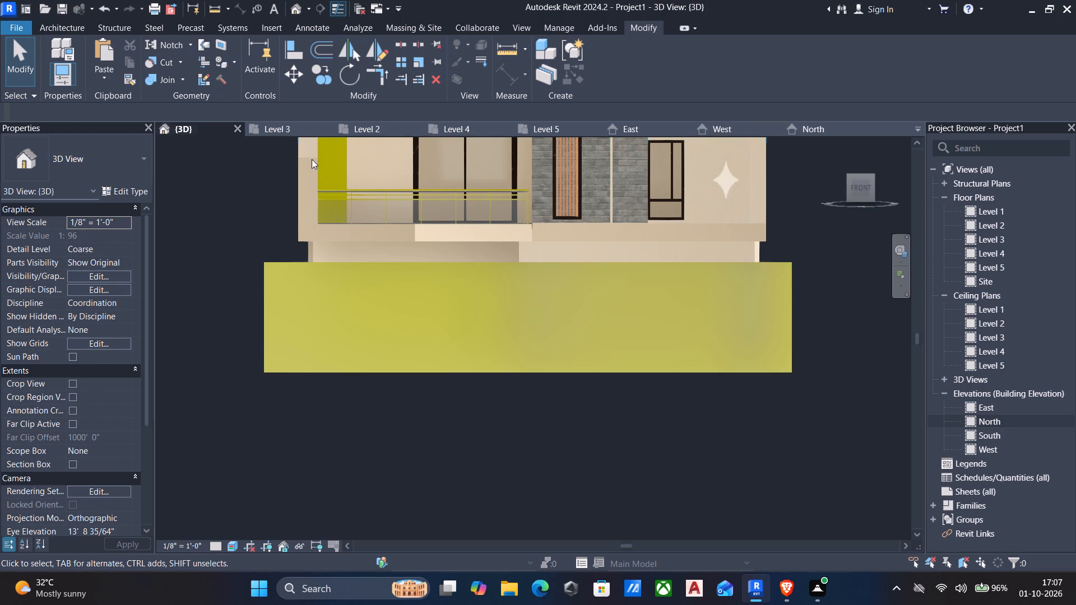
{"action": "left_click", "coordinate": [296, 264]}
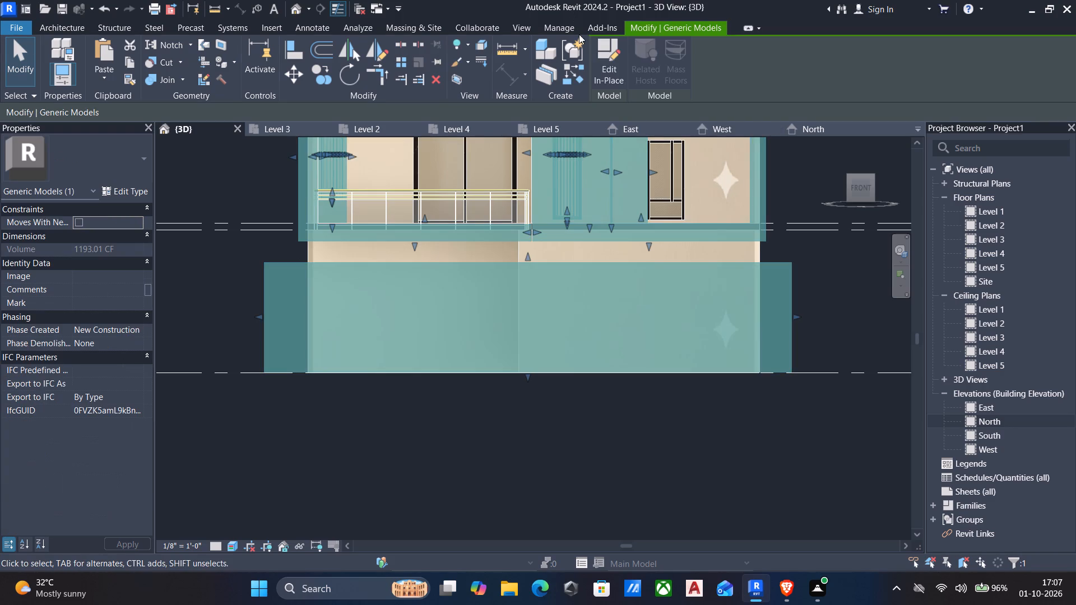
{"action": "left_click", "coordinate": [620, 73]}
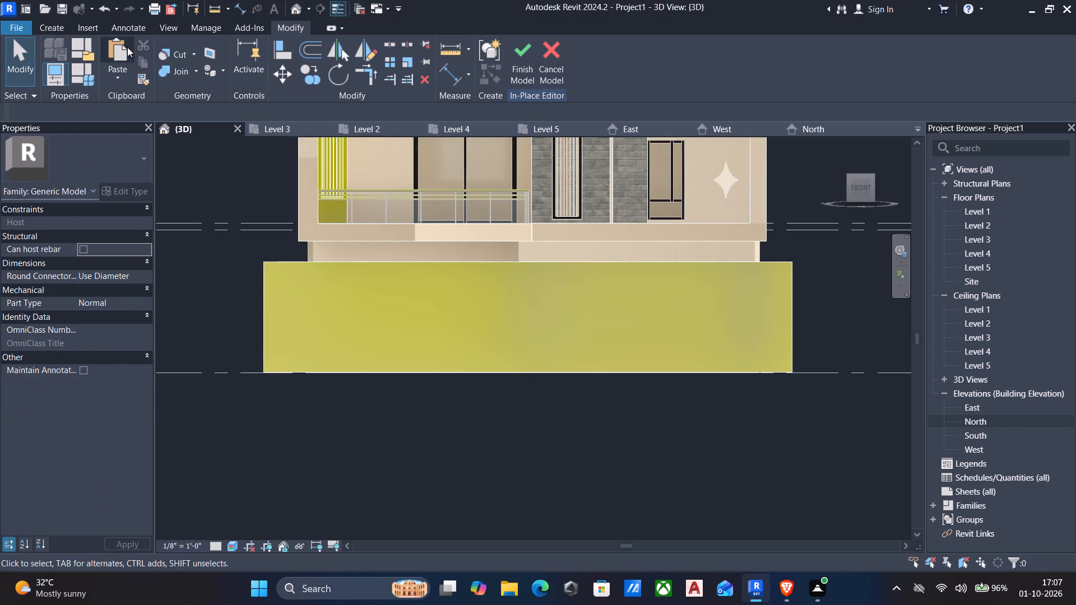
Create a Void Extrusion on the ground-floor extrusion's front face from a rectangle about 2'-5" by 7'-6", offset 6" inside its balcony-side end.
{"action": "left_click", "coordinate": [49, 25]}
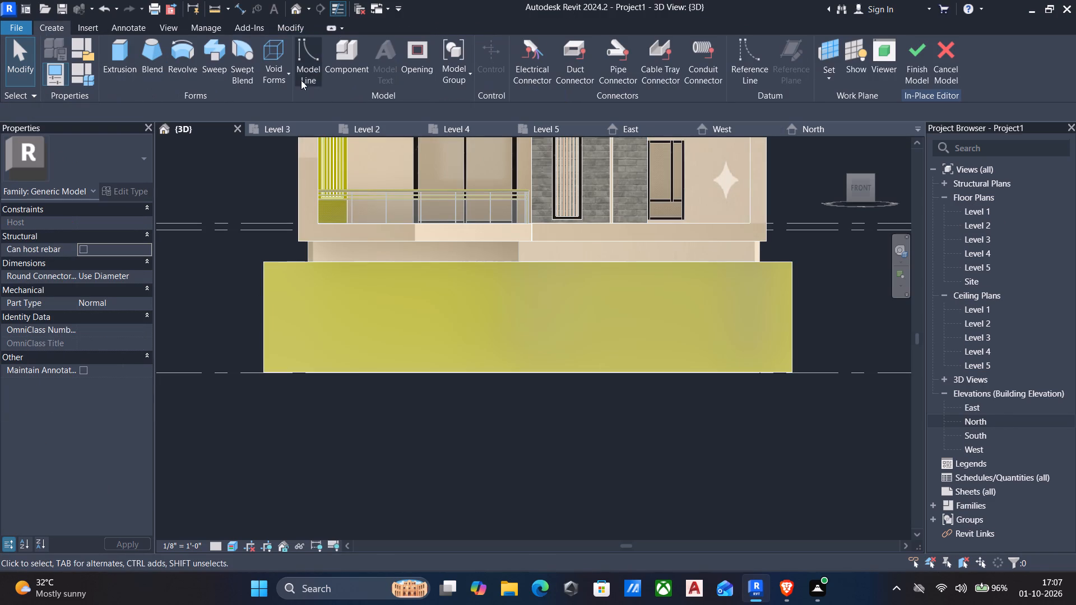
{"action": "left_click", "coordinate": [272, 48]}
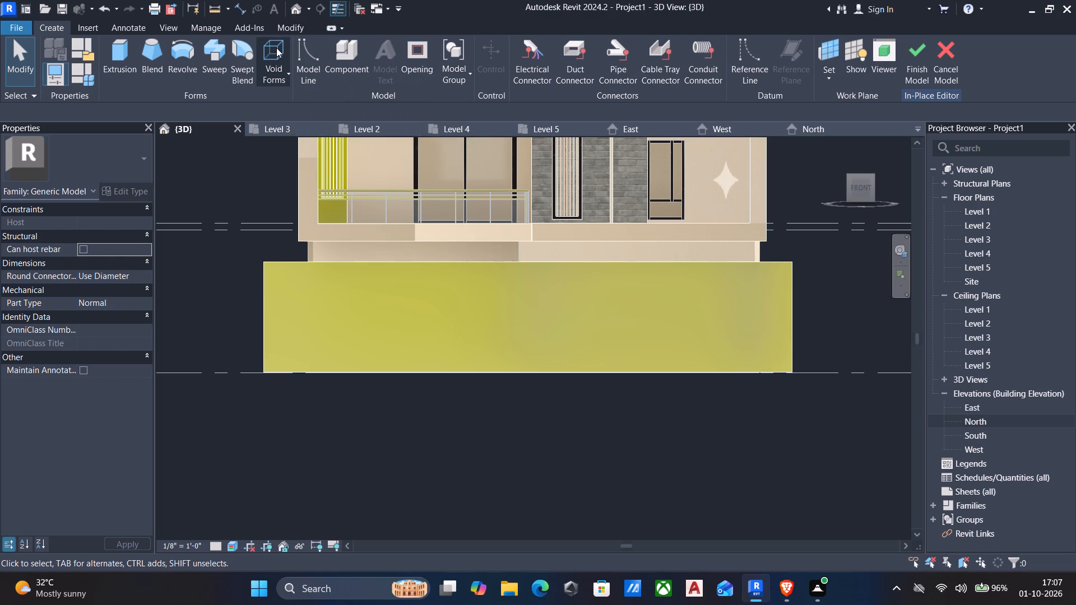
{"action": "left_click", "coordinate": [285, 103]}
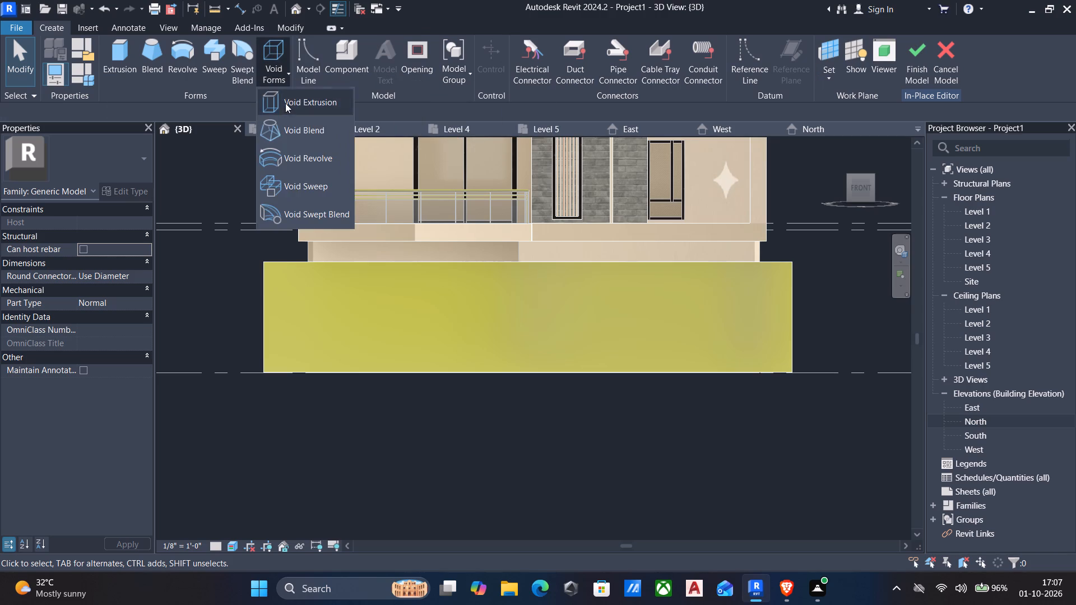
{"action": "left_click", "coordinate": [642, 80]}
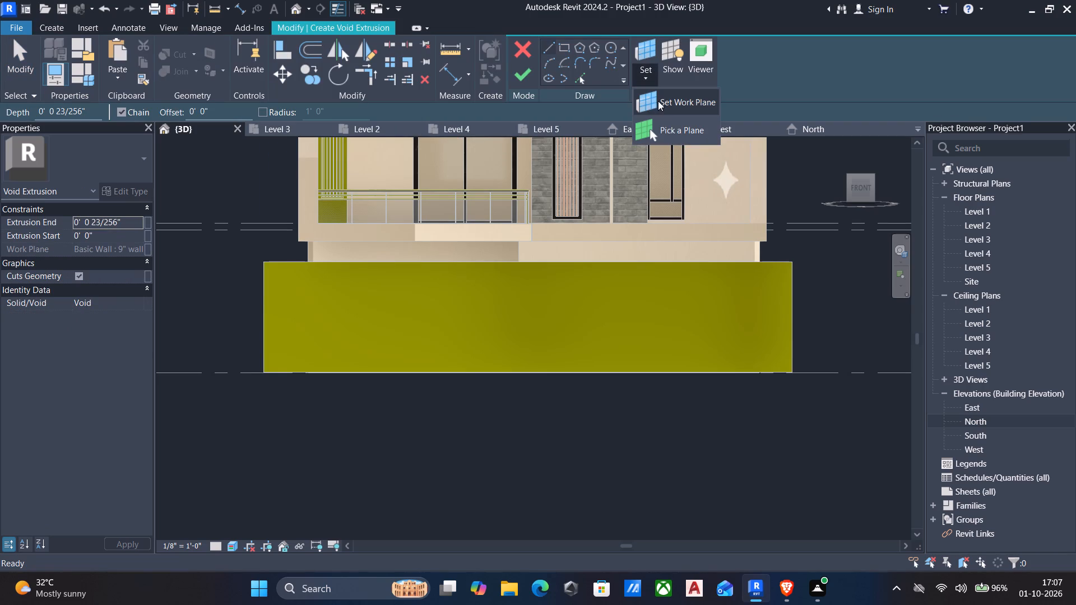
{"action": "left_click", "coordinate": [661, 129]}
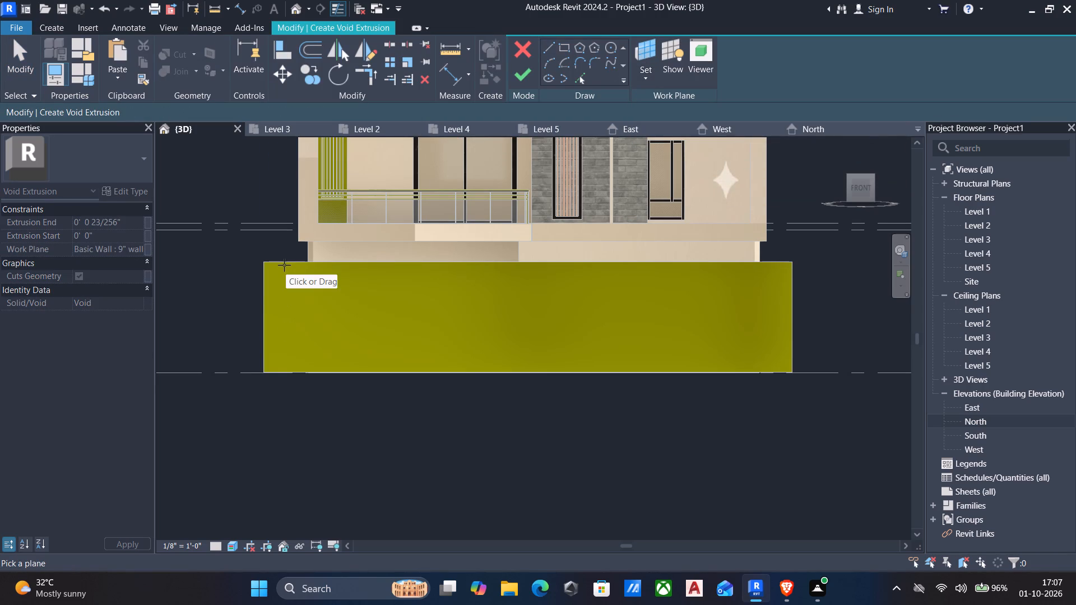
{"action": "left_click", "coordinate": [284, 264]}
{"action": "left_click", "coordinate": [567, 48]}
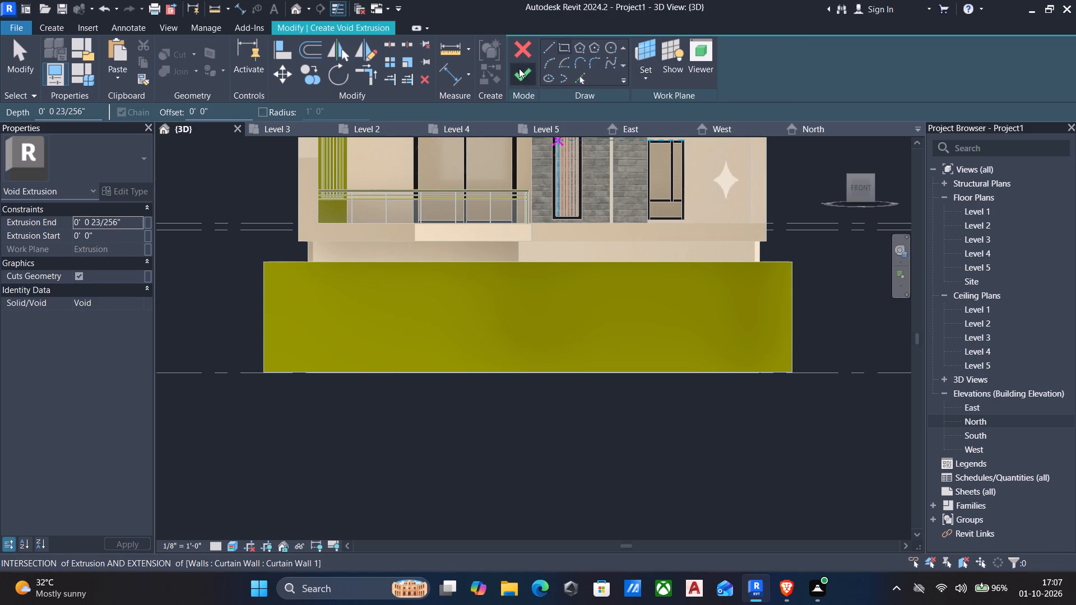
{"action": "left_click_drag", "start_coordinate": [216, 111], "coordinate": [0, 113]}
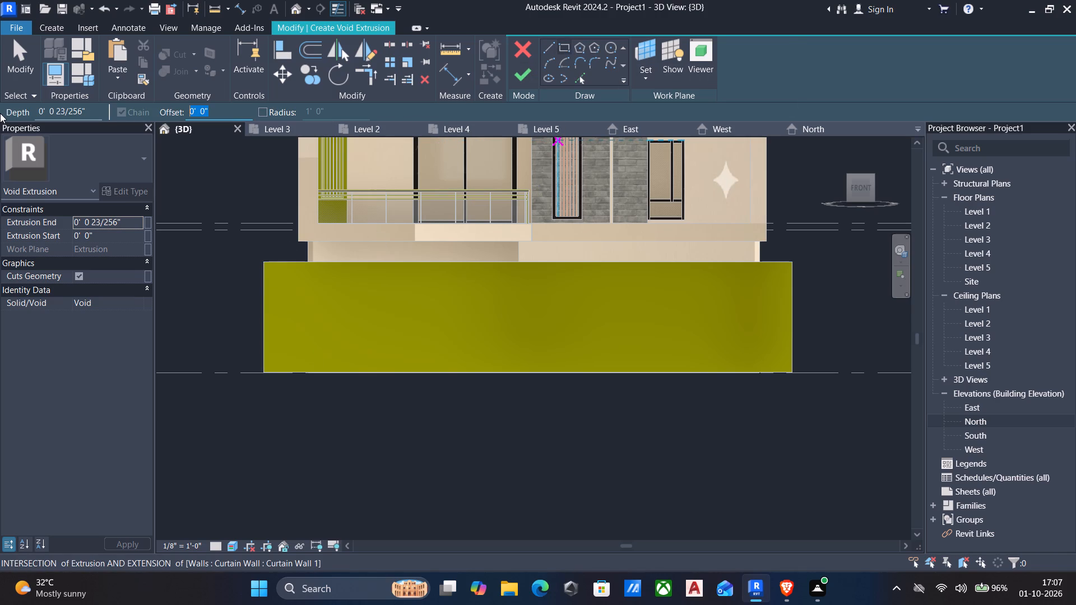
{"action": "type", "text": "6\""}
{"action": "left_click", "coordinate": [265, 262]}
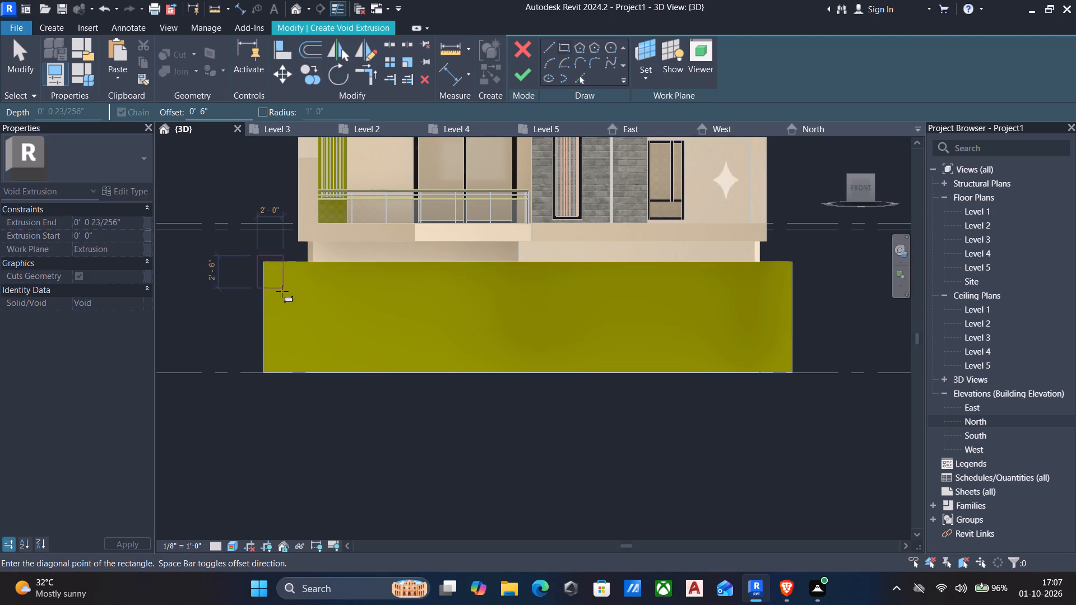
{"action": "key", "text": "space"}
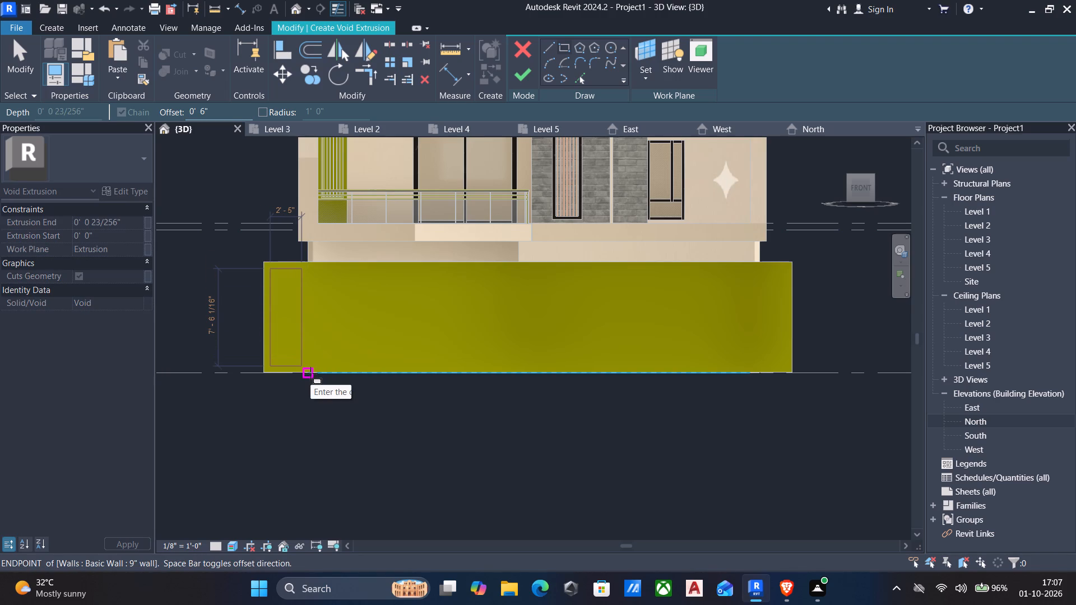
{"action": "left_click", "coordinate": [310, 373]}
{"action": "key", "text": "Escape"}
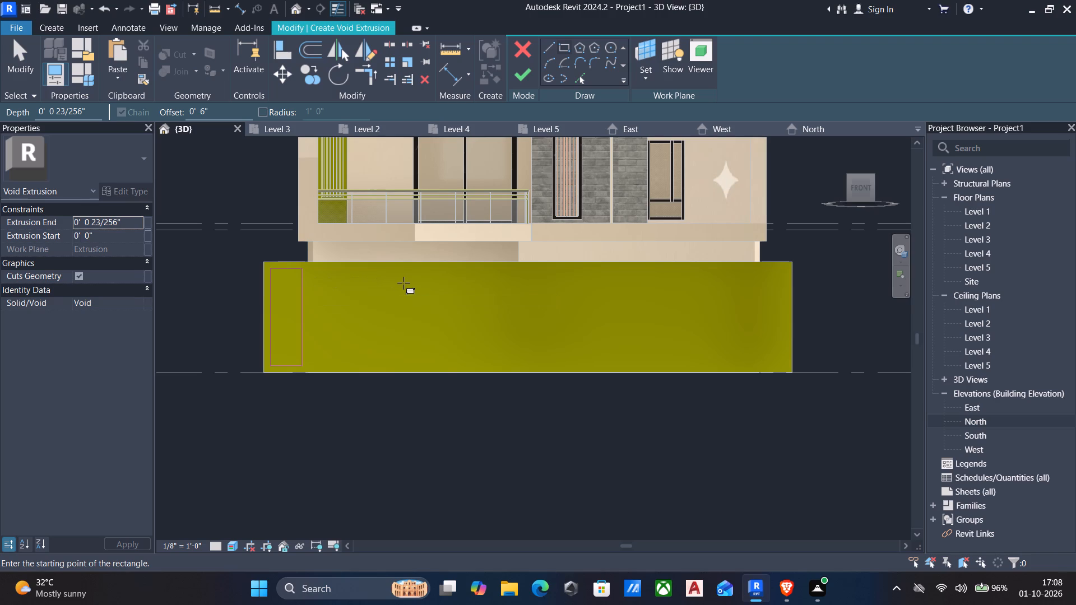
{"action": "left_click", "coordinate": [523, 71]}
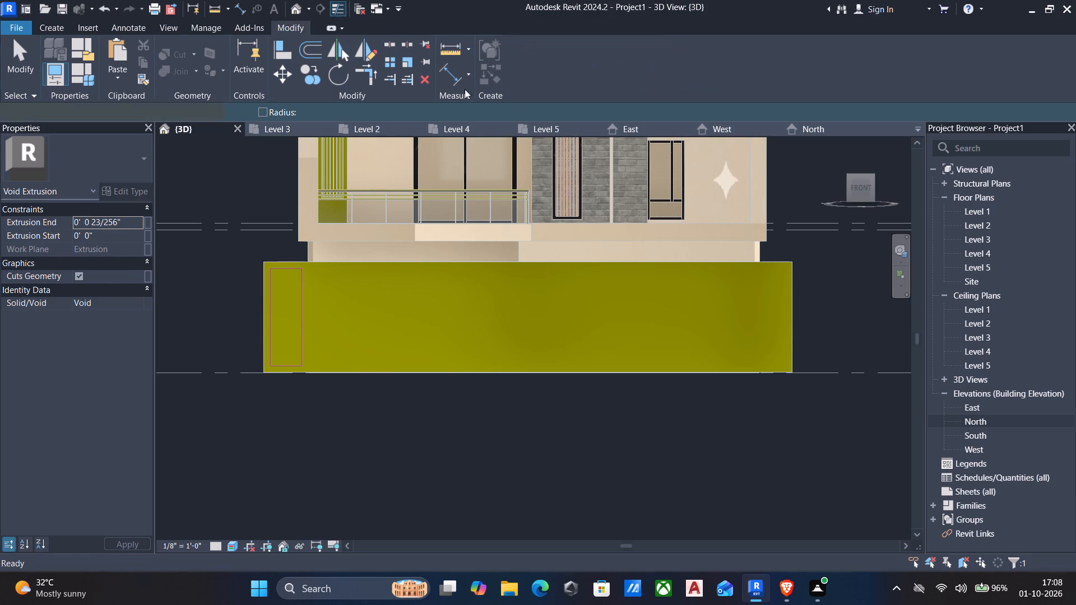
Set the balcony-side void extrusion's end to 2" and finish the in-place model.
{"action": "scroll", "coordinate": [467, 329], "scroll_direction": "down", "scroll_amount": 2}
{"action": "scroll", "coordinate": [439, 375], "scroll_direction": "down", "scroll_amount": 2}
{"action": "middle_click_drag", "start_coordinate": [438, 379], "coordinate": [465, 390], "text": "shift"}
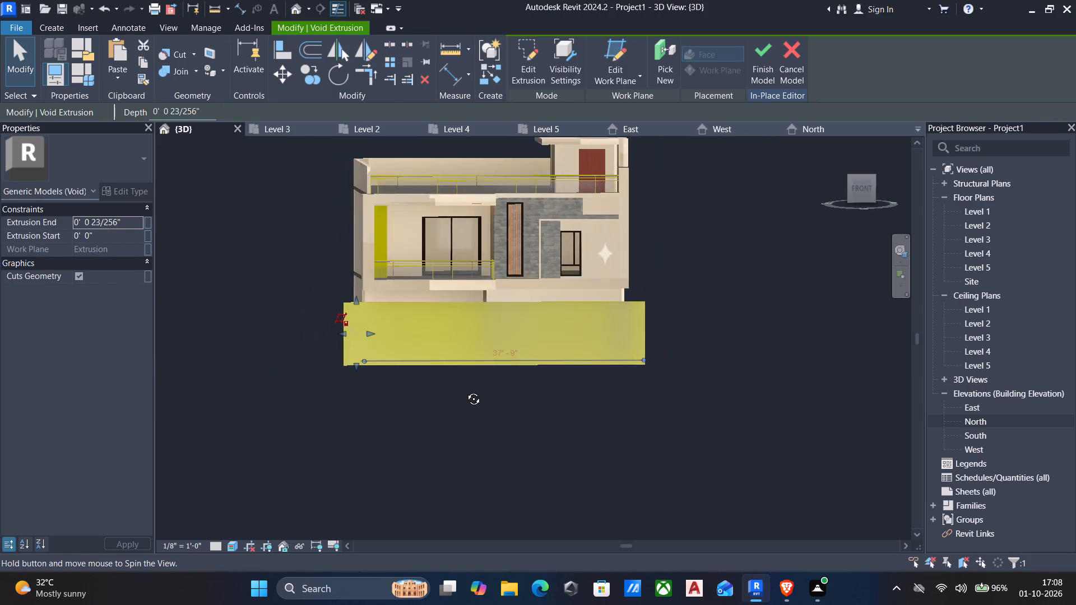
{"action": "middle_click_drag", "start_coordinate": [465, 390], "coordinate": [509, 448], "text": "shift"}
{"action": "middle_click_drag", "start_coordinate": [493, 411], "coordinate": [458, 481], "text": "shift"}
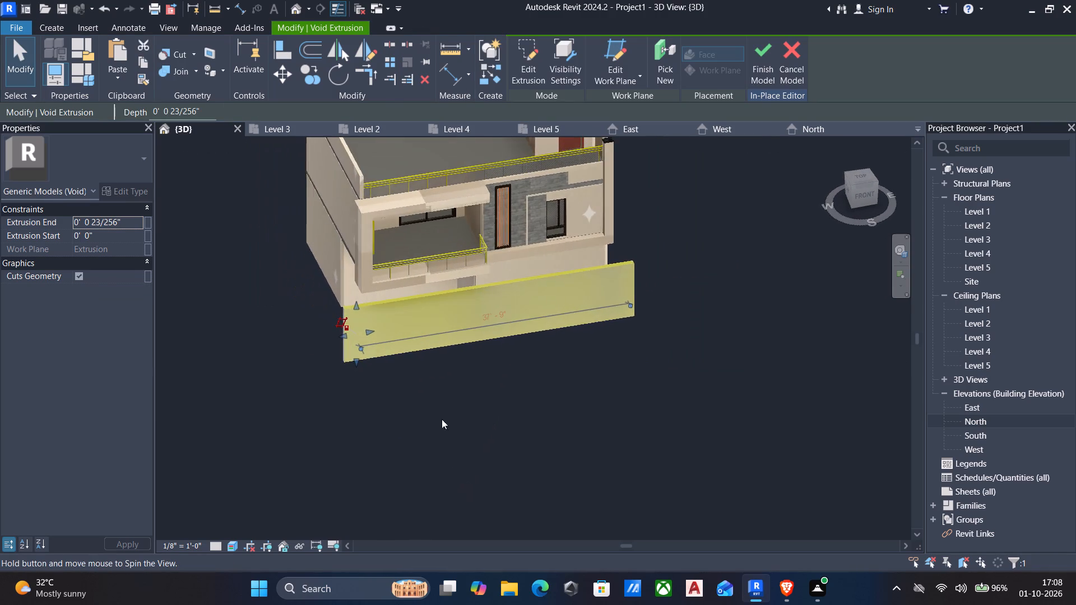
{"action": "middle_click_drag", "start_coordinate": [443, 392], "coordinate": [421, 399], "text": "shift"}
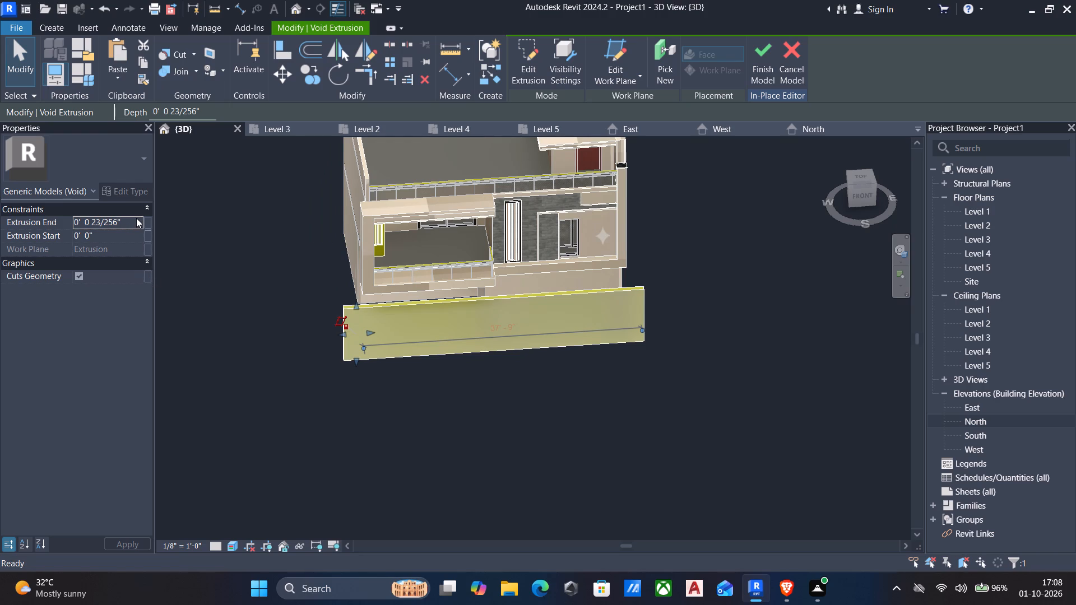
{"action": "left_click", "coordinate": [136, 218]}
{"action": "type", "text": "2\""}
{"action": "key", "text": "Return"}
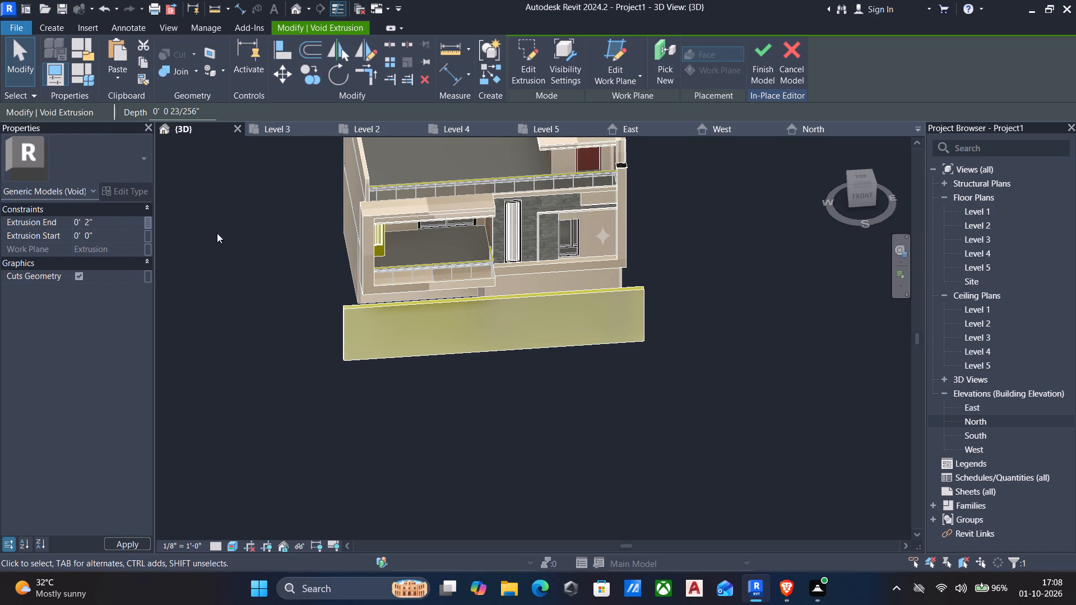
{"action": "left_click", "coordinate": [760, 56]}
Reopen the in-place model, set the balcony-side void's extrusion end to 3", and finish the model.
{"action": "scroll", "coordinate": [342, 344], "scroll_direction": "up", "scroll_amount": 6}
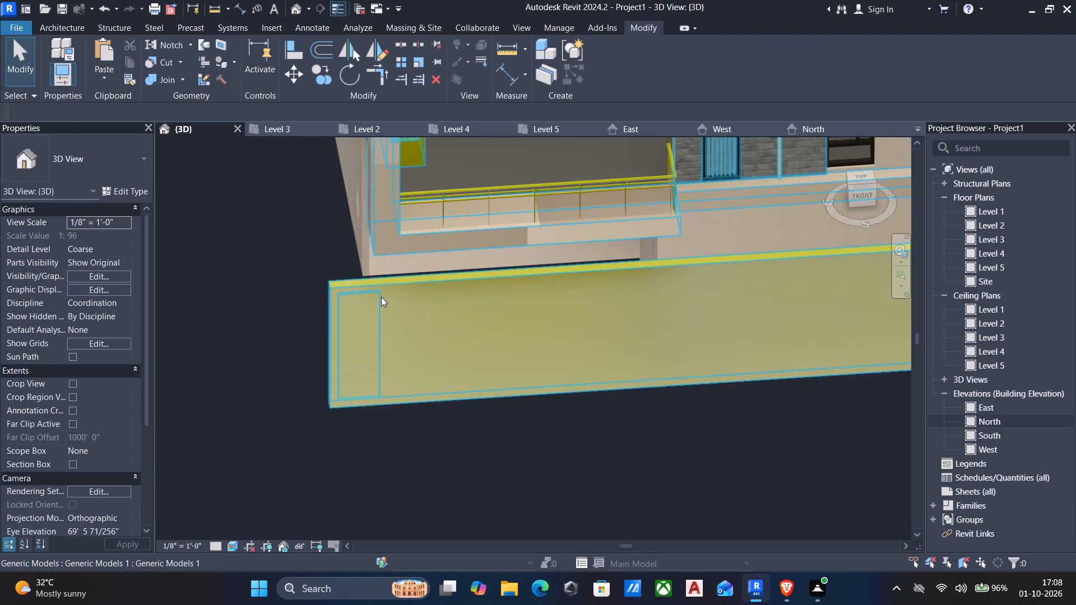
{"action": "scroll", "coordinate": [381, 297], "scroll_direction": "up", "scroll_amount": 6}
{"action": "middle_click_drag", "start_coordinate": [414, 313], "coordinate": [284, 290], "text": "shift"}
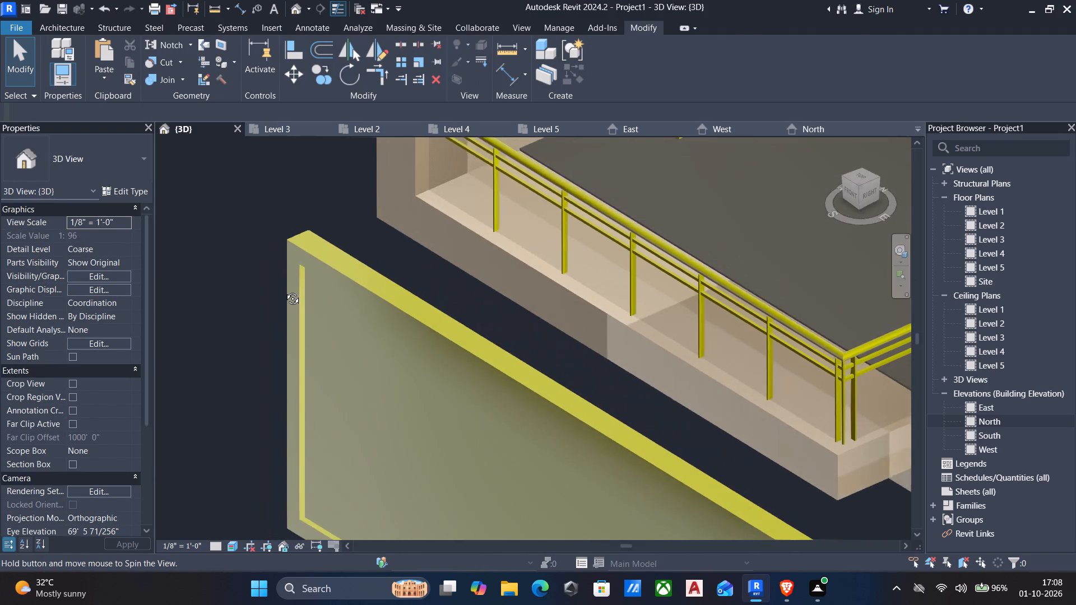
{"action": "middle_click_drag", "start_coordinate": [284, 290], "coordinate": [286, 282], "text": "shift"}
{"action": "scroll", "coordinate": [290, 282], "scroll_direction": "down", "scroll_amount": 3}
{"action": "middle_click_drag", "start_coordinate": [312, 307], "coordinate": [326, 304]}
{"action": "scroll", "coordinate": [327, 303], "scroll_direction": "down", "scroll_amount": 2}
{"action": "middle_click_drag", "start_coordinate": [341, 324], "coordinate": [367, 311]}
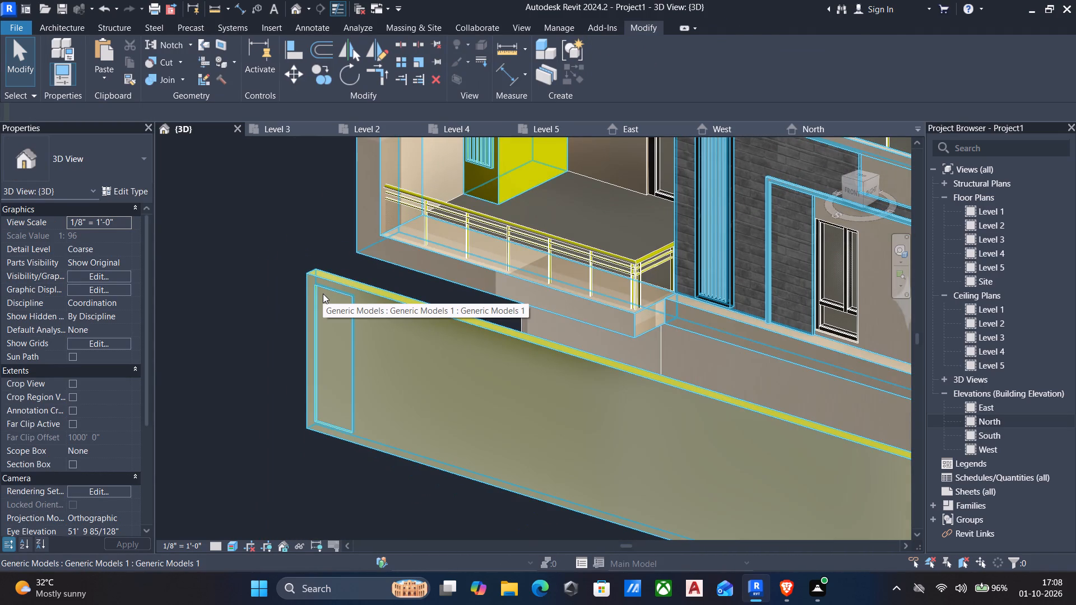
{"action": "left_click", "coordinate": [323, 294]}
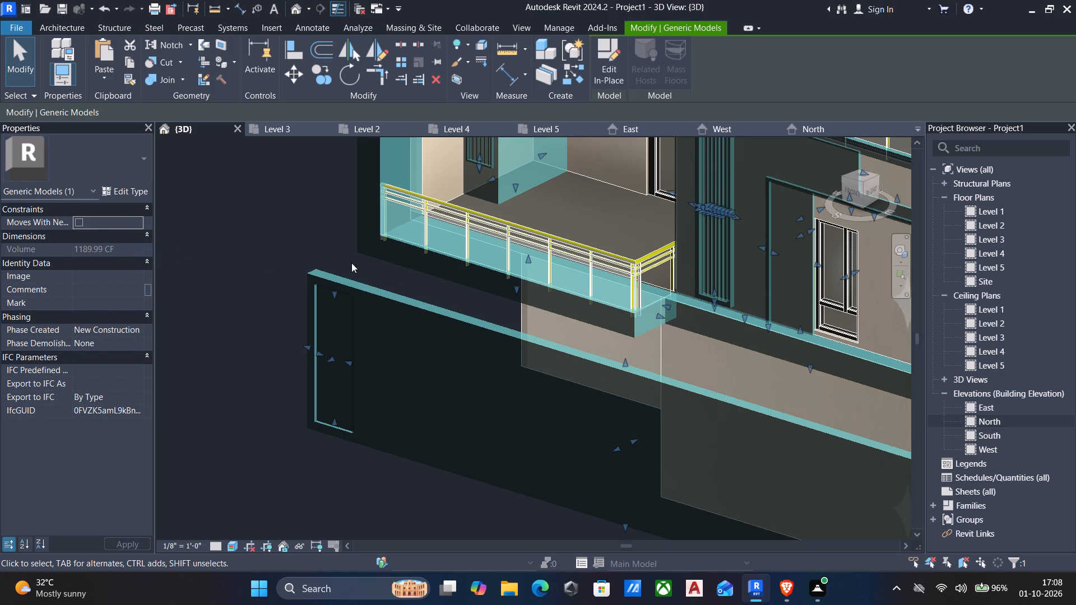
{"action": "left_click", "coordinate": [601, 72]}
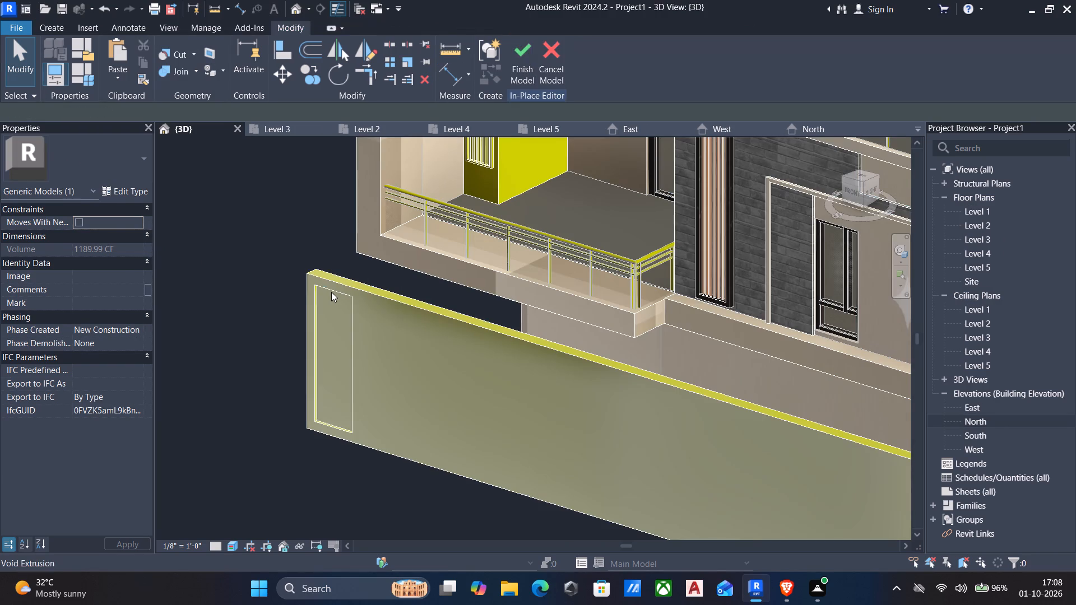
{"action": "left_click", "coordinate": [331, 292]}
{"action": "left_click", "coordinate": [117, 221]}
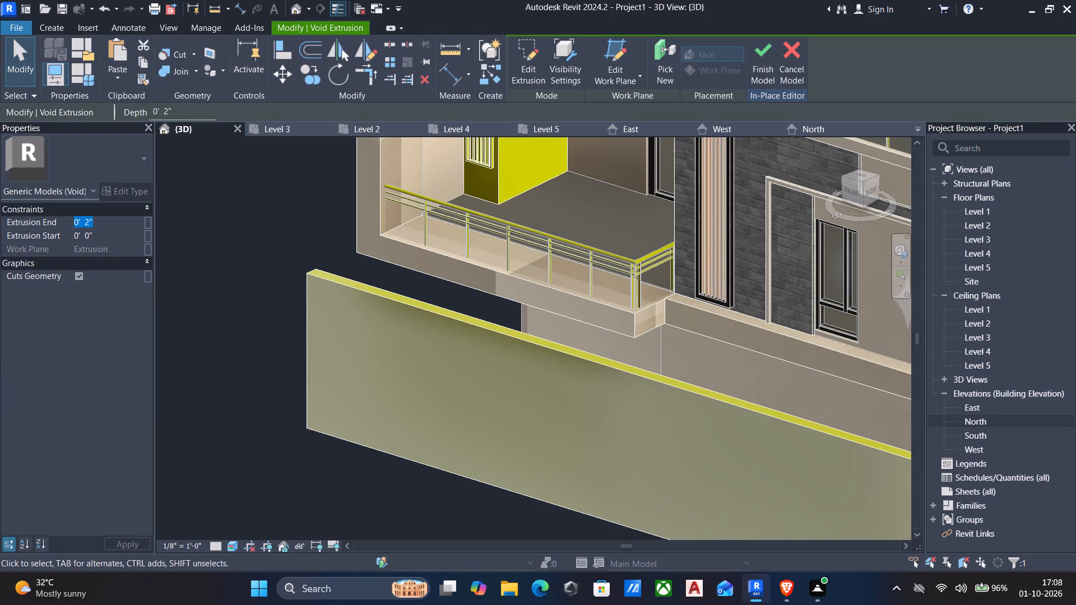
{"action": "type", "text": "3\""}
{"action": "key", "text": "Return"}
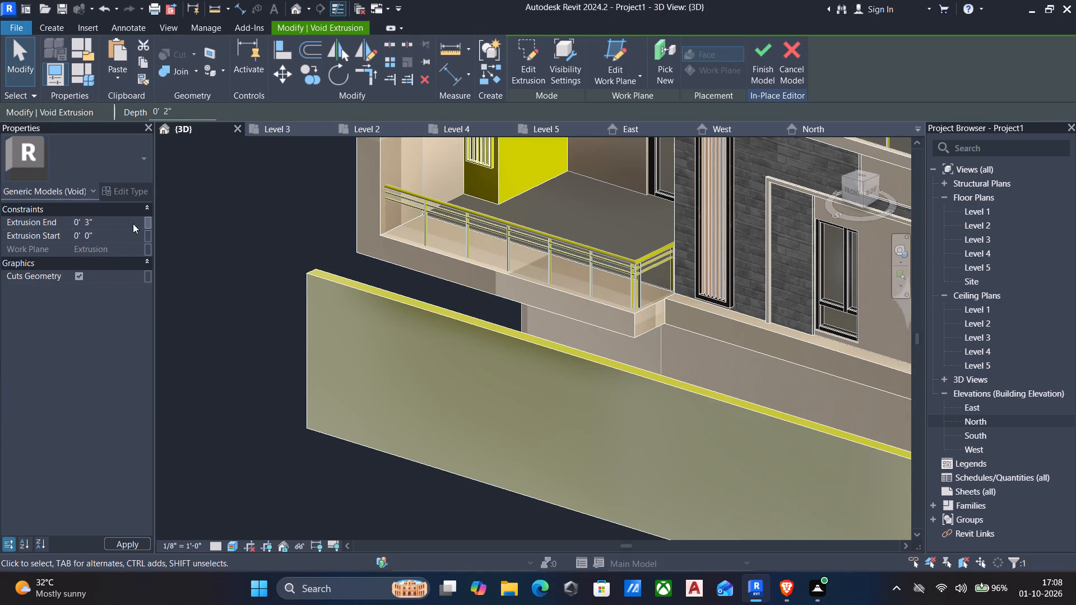
{"action": "key", "text": "Escape"}
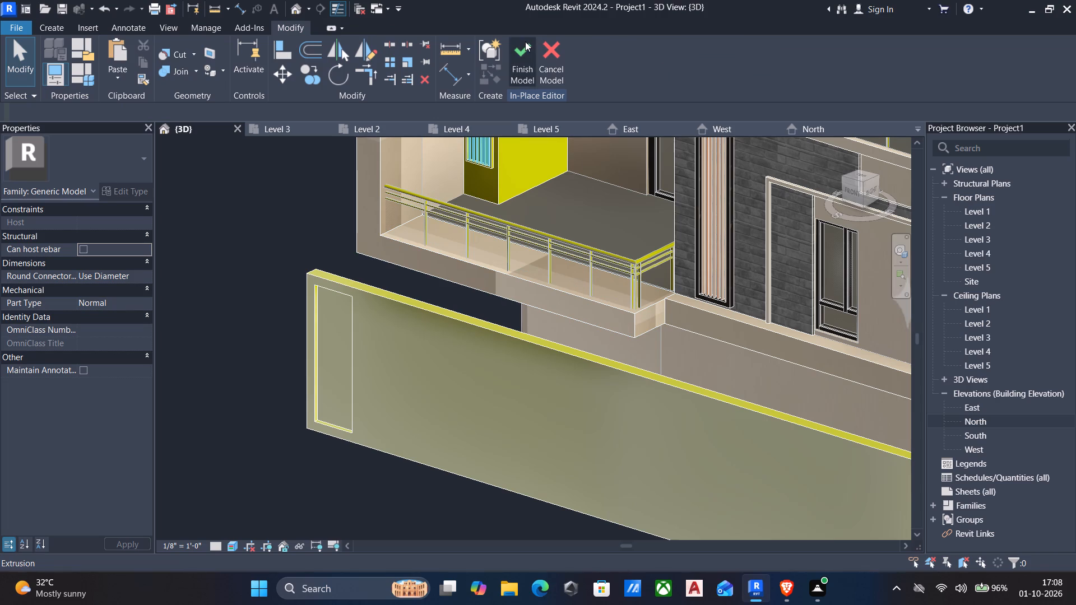
{"action": "left_click", "coordinate": [525, 42]}
Reopen the house front's in-place model for editing from the front view.
{"action": "scroll", "coordinate": [473, 295], "scroll_direction": "down", "scroll_amount": 2}
{"action": "middle_click_drag", "start_coordinate": [474, 296], "coordinate": [468, 246]}
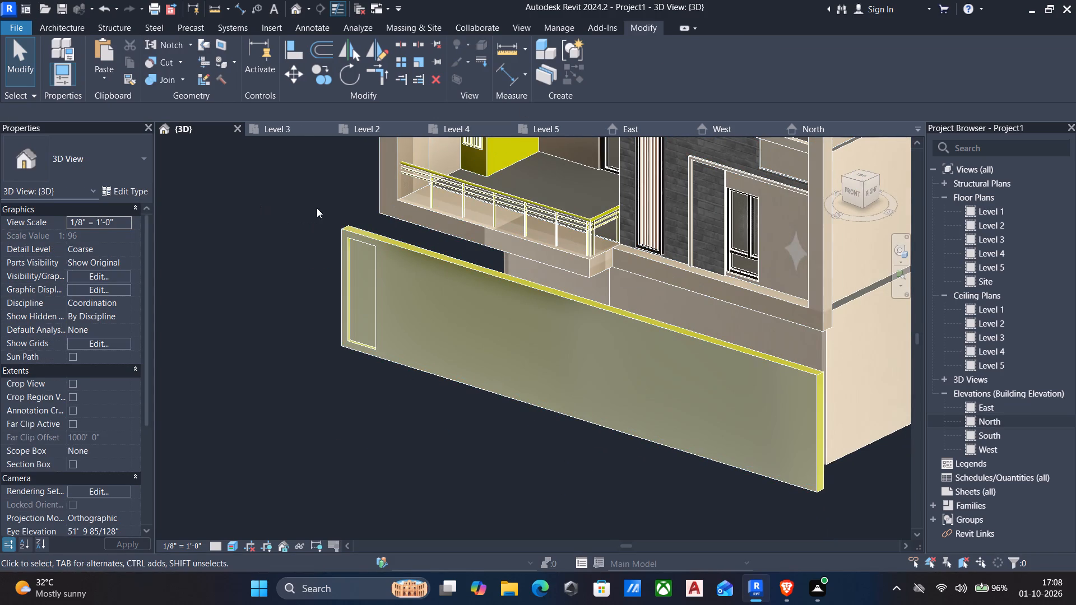
{"action": "left_click", "coordinate": [856, 197]}
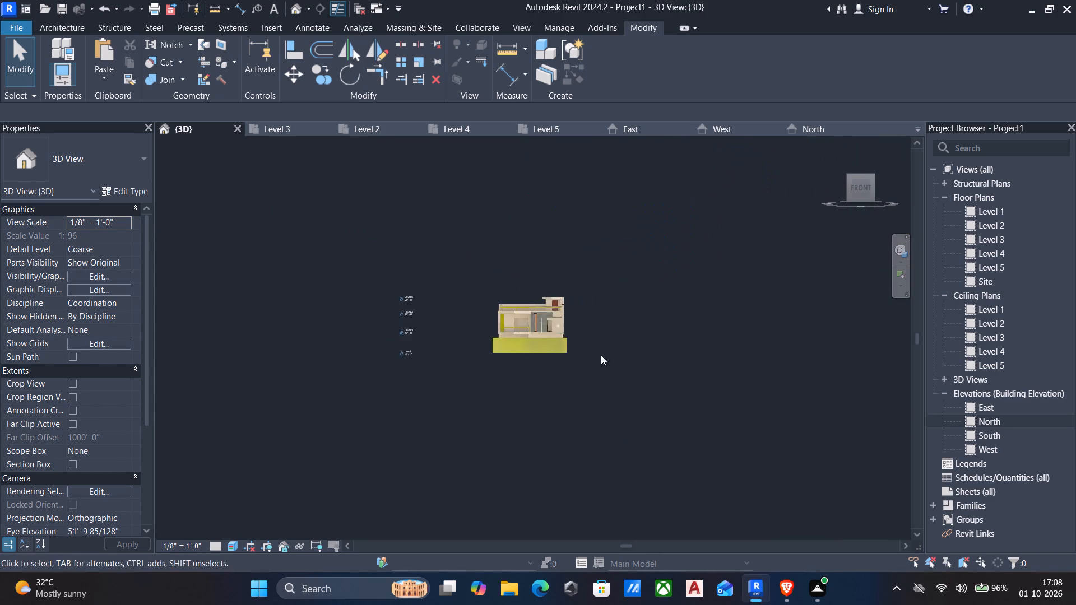
{"action": "scroll", "coordinate": [592, 364], "scroll_direction": "up", "scroll_amount": 5}
{"action": "scroll", "coordinate": [421, 382], "scroll_direction": "up", "scroll_amount": 1}
{"action": "middle_click_drag", "start_coordinate": [421, 382], "coordinate": [605, 328]}
{"action": "scroll", "coordinate": [578, 308], "scroll_direction": "up", "scroll_amount": 6}
{"action": "scroll", "coordinate": [534, 243], "scroll_direction": "up", "scroll_amount": 2}
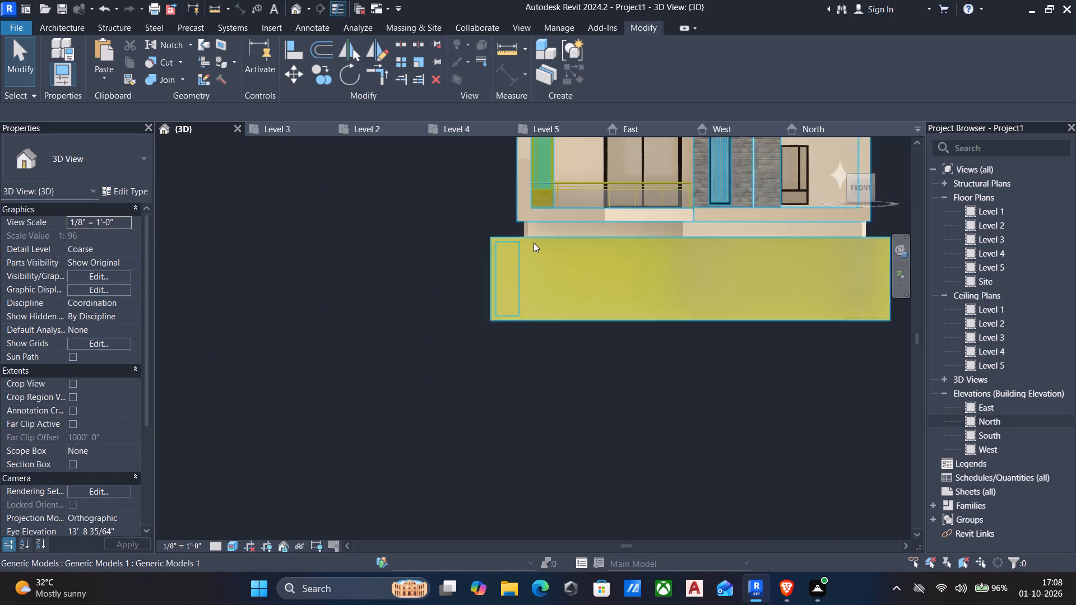
{"action": "scroll", "coordinate": [534, 243], "scroll_direction": "up", "scroll_amount": 2}
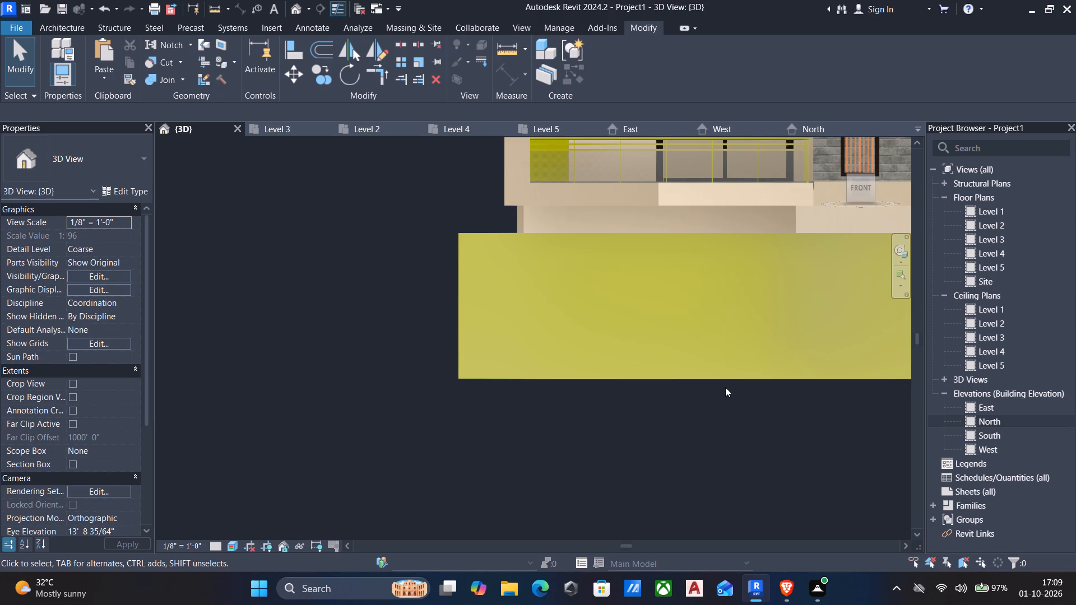
{"action": "scroll", "coordinate": [646, 357], "scroll_direction": "down", "scroll_amount": 2}
{"action": "middle_click_drag", "start_coordinate": [644, 359], "coordinate": [413, 364]}
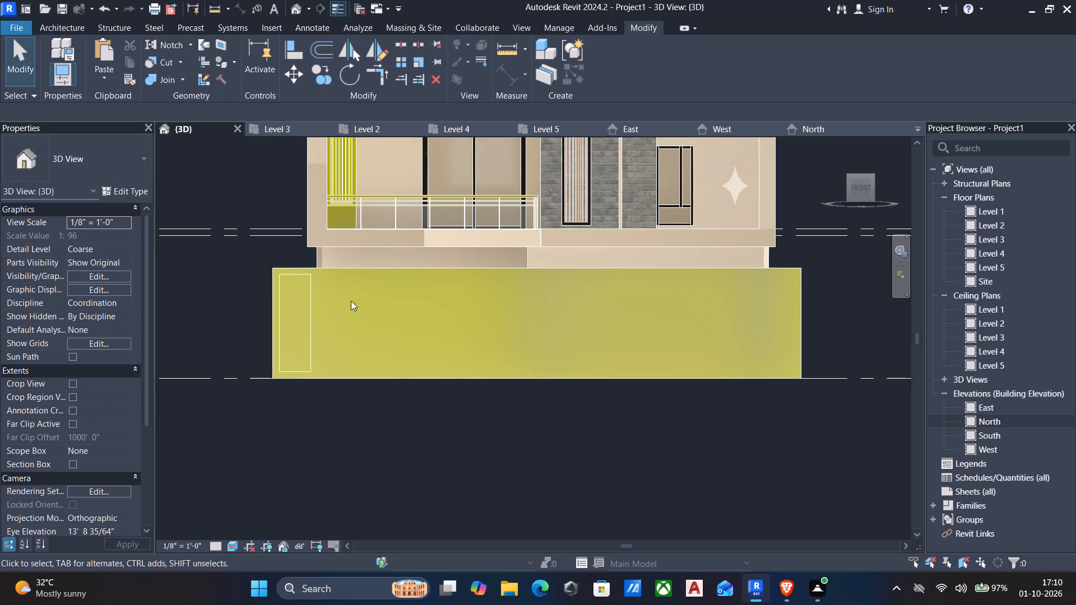
{"action": "left_click", "coordinate": [350, 268]}
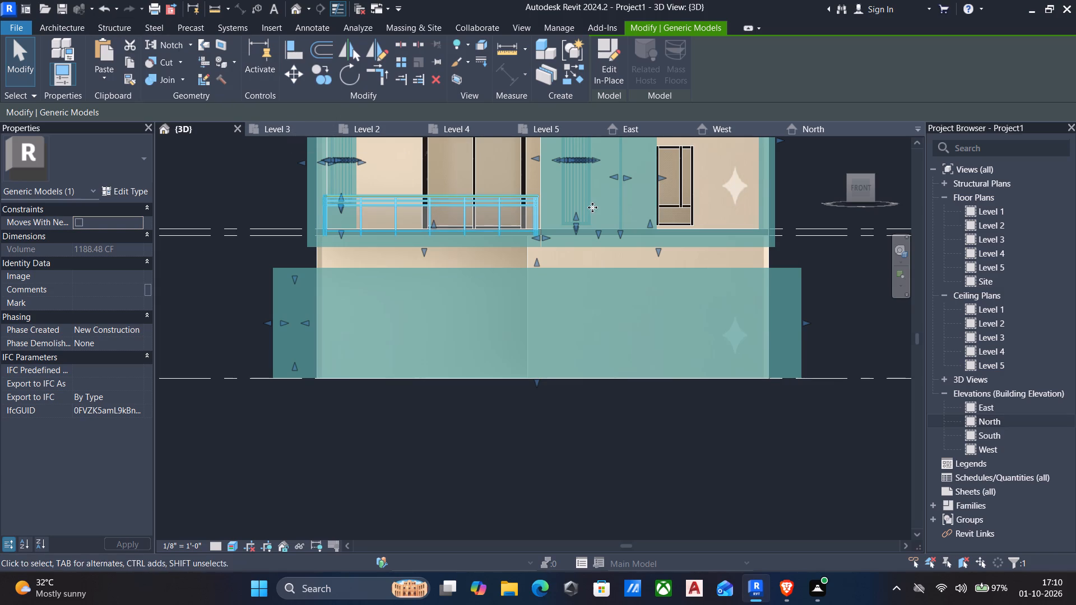
{"action": "left_click", "coordinate": [606, 37]}
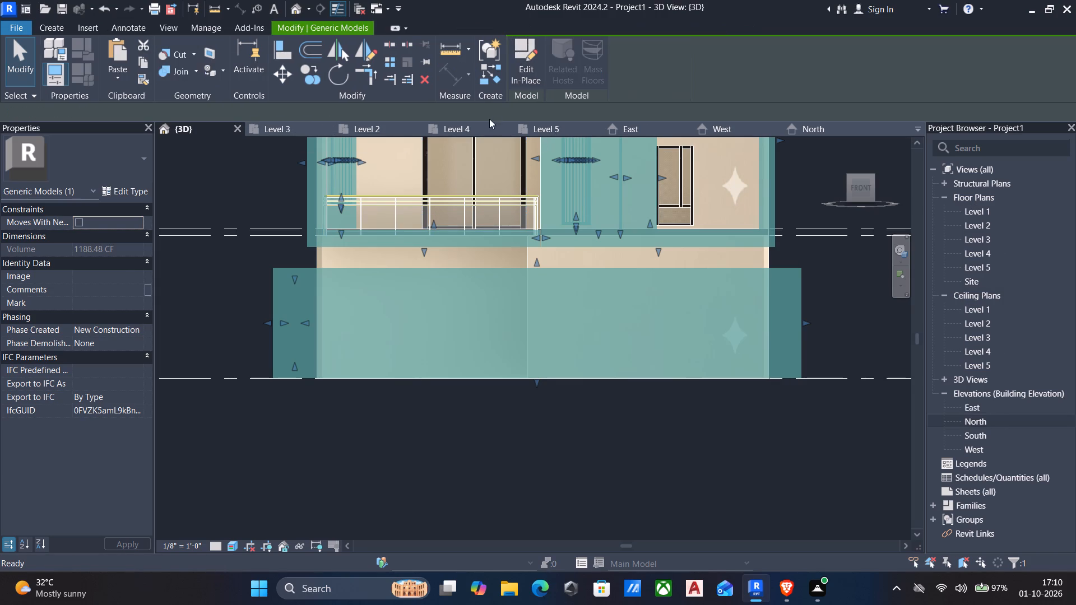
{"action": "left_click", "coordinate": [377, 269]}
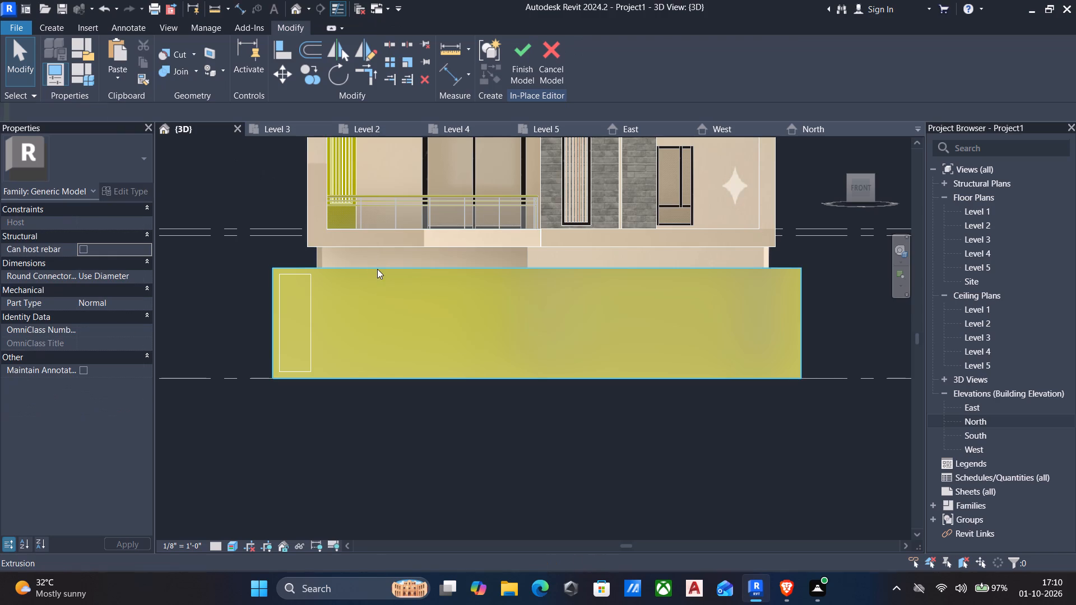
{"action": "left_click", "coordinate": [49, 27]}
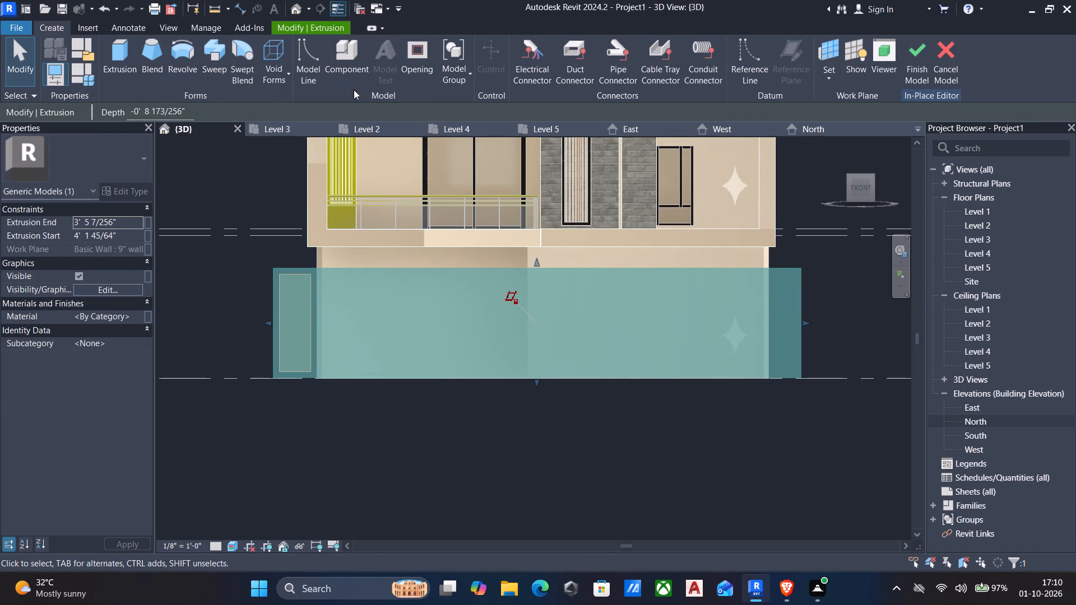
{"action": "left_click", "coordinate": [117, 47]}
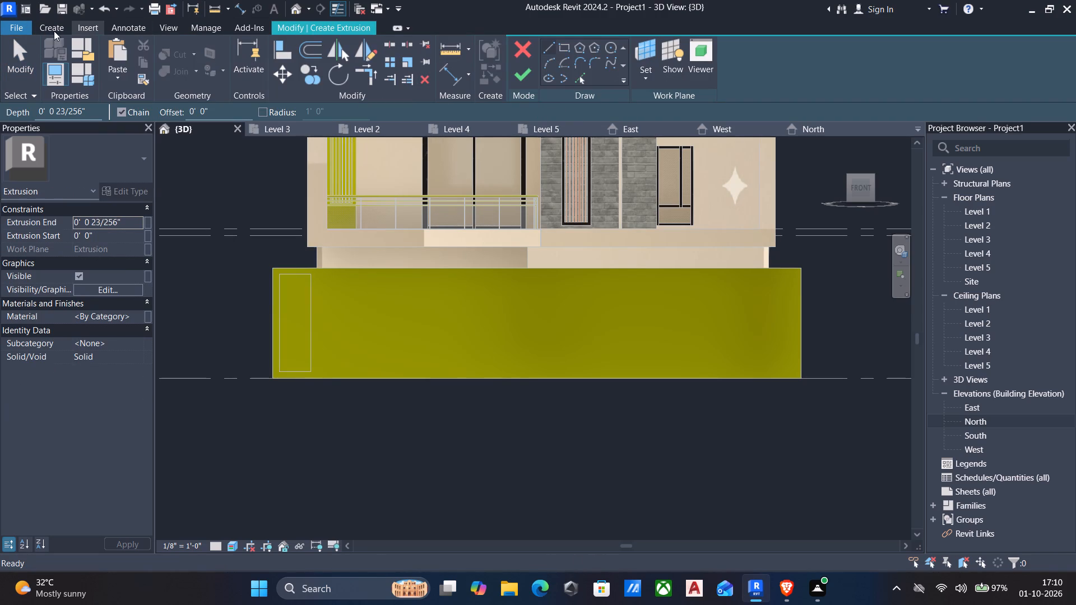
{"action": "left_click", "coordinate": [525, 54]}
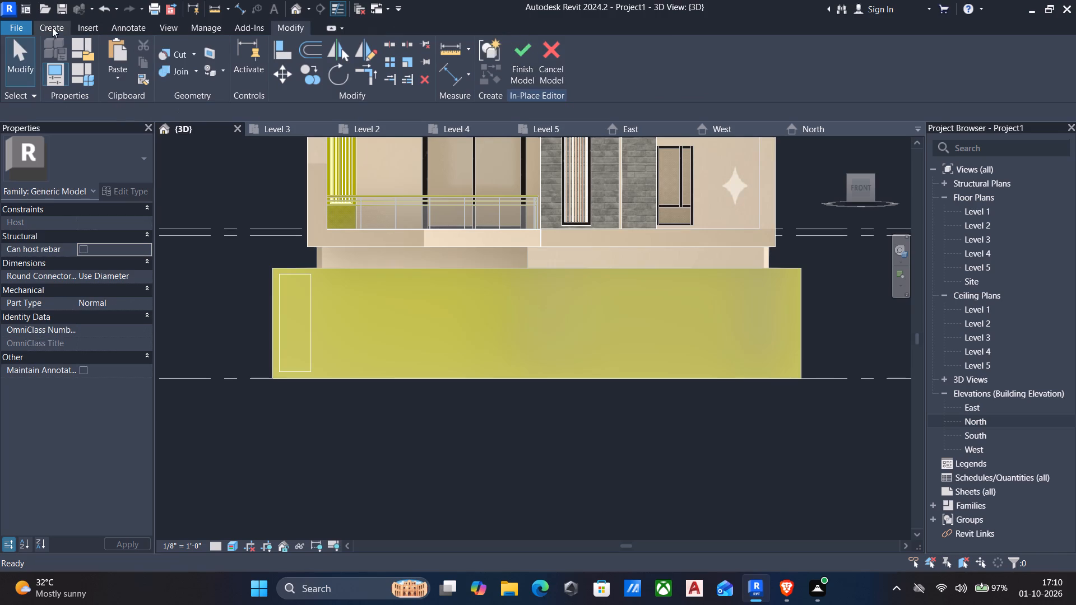
Create a Void Extrusion on the ground-floor extrusion's front face, sketching a 6"-offset rectangle about 12'-0" by 8'-0" beside the narrow recess, down to the base.
{"action": "left_click", "coordinate": [51, 27]}
{"action": "left_click", "coordinate": [273, 52]}
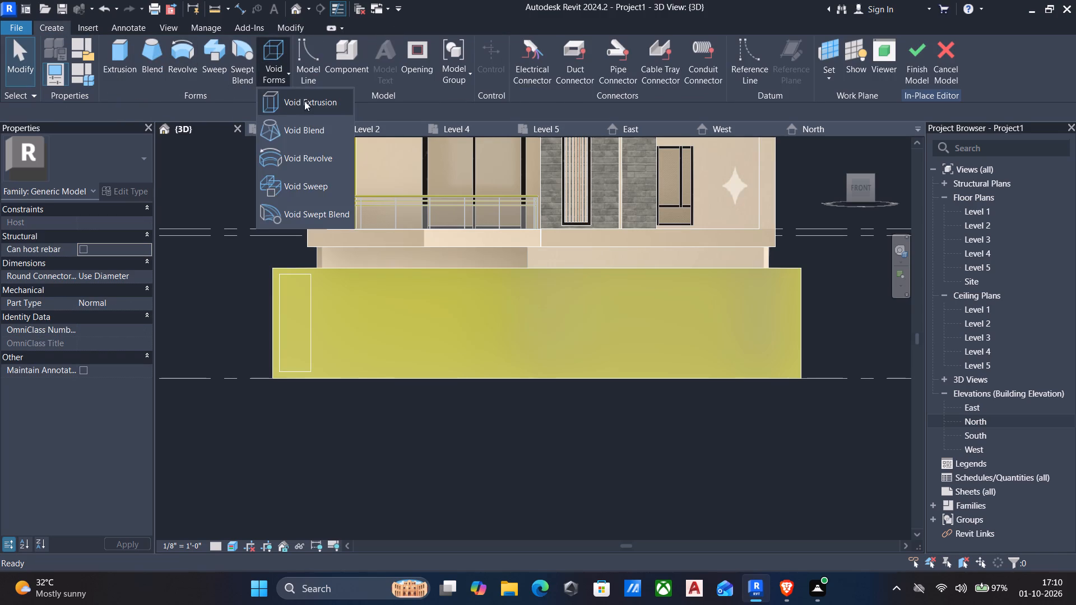
{"action": "left_click", "coordinate": [305, 97]}
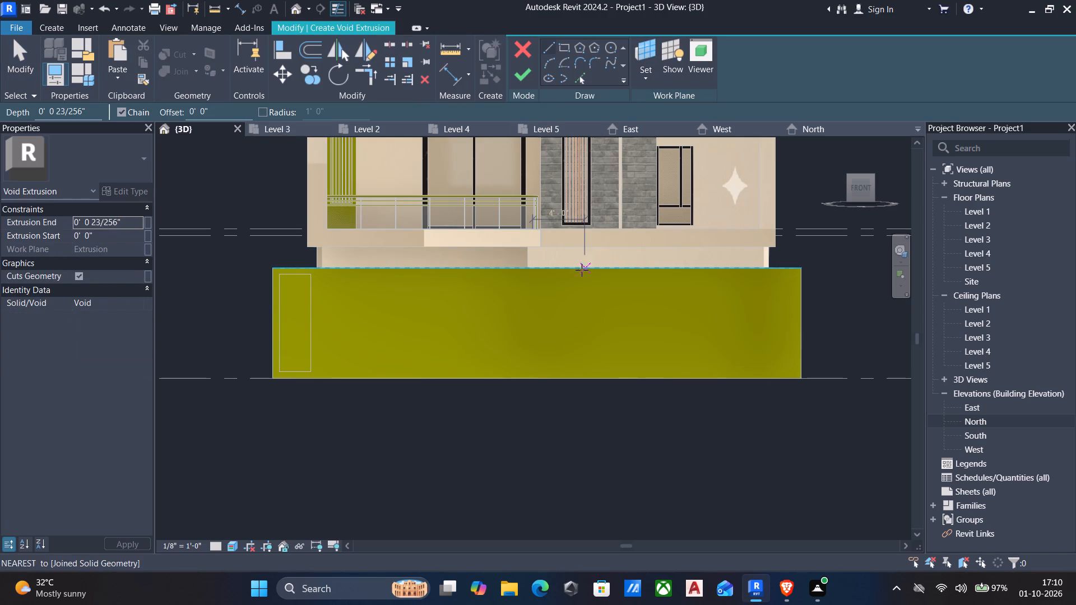
{"action": "left_click", "coordinate": [638, 75]}
{"action": "left_click", "coordinate": [671, 133]}
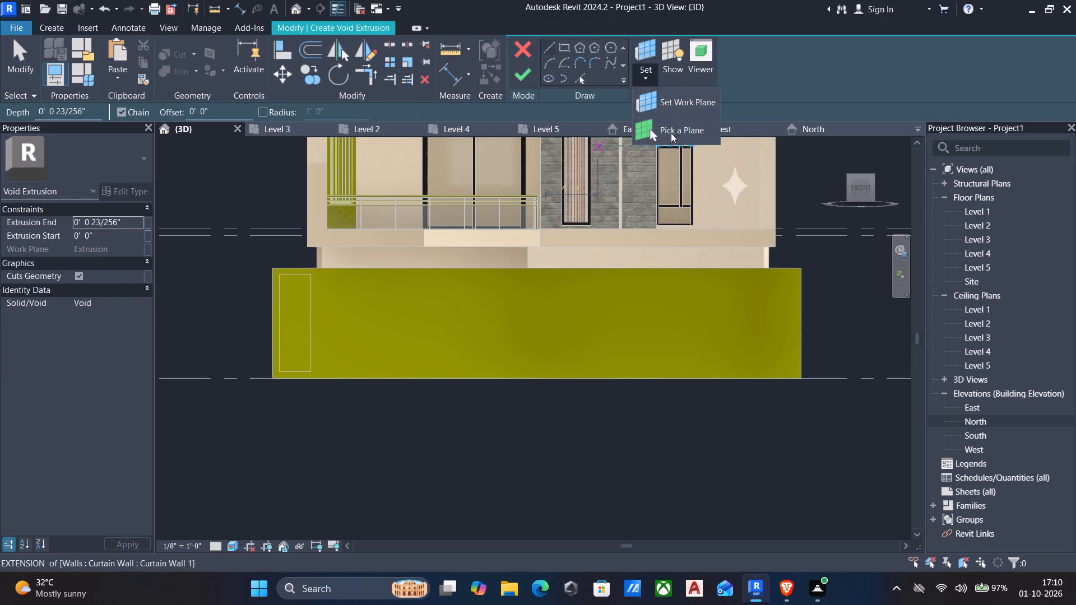
{"action": "left_click", "coordinate": [798, 274]}
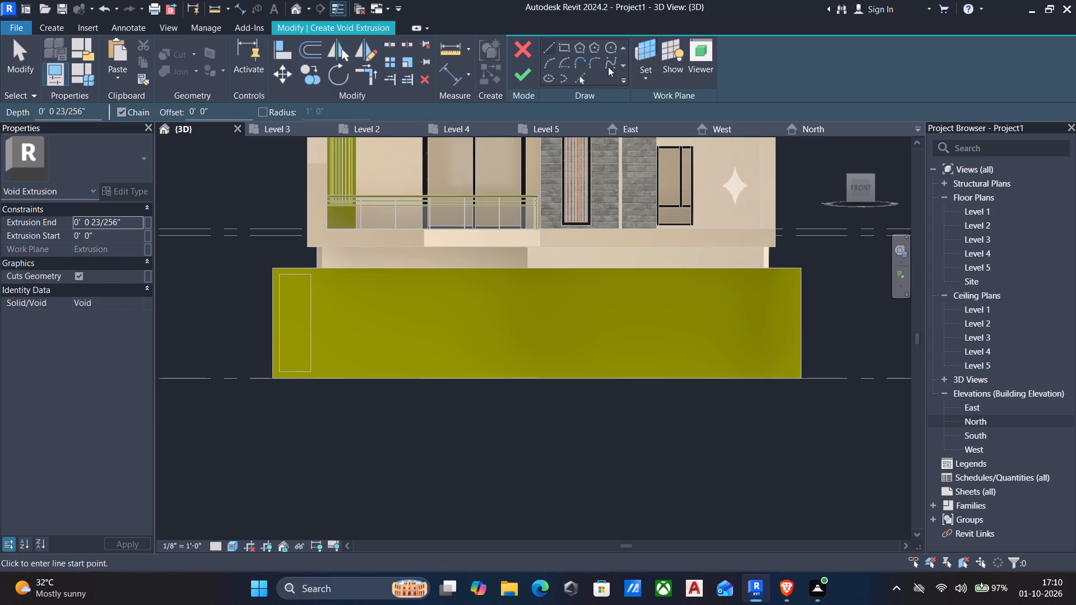
{"action": "left_click", "coordinate": [567, 45]}
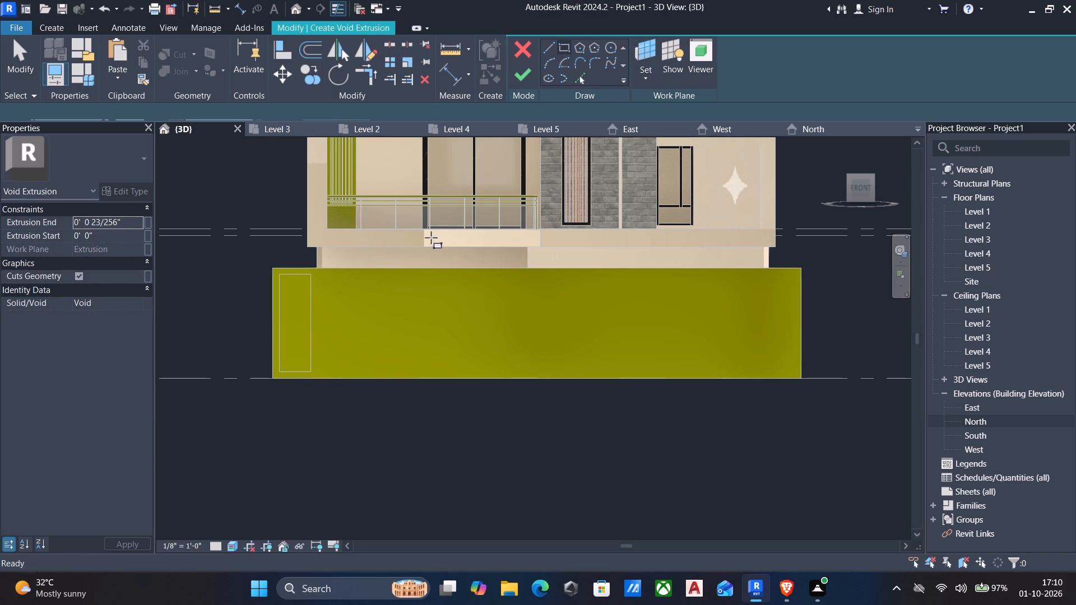
{"action": "scroll", "coordinate": [341, 268], "scroll_direction": "up", "scroll_amount": 4}
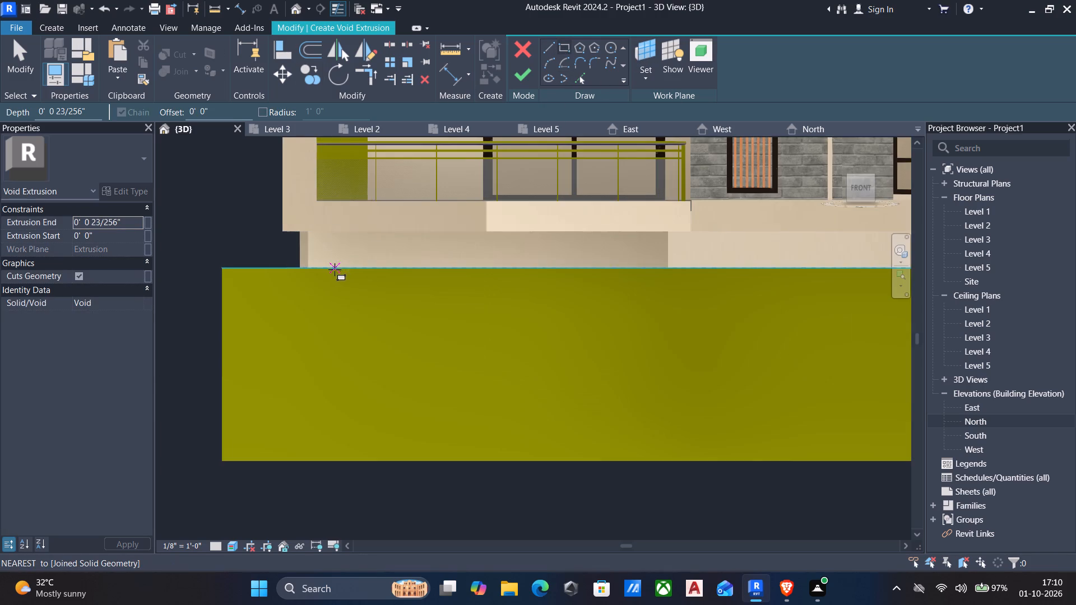
{"action": "middle_click_drag", "start_coordinate": [335, 269], "coordinate": [321, 205]}
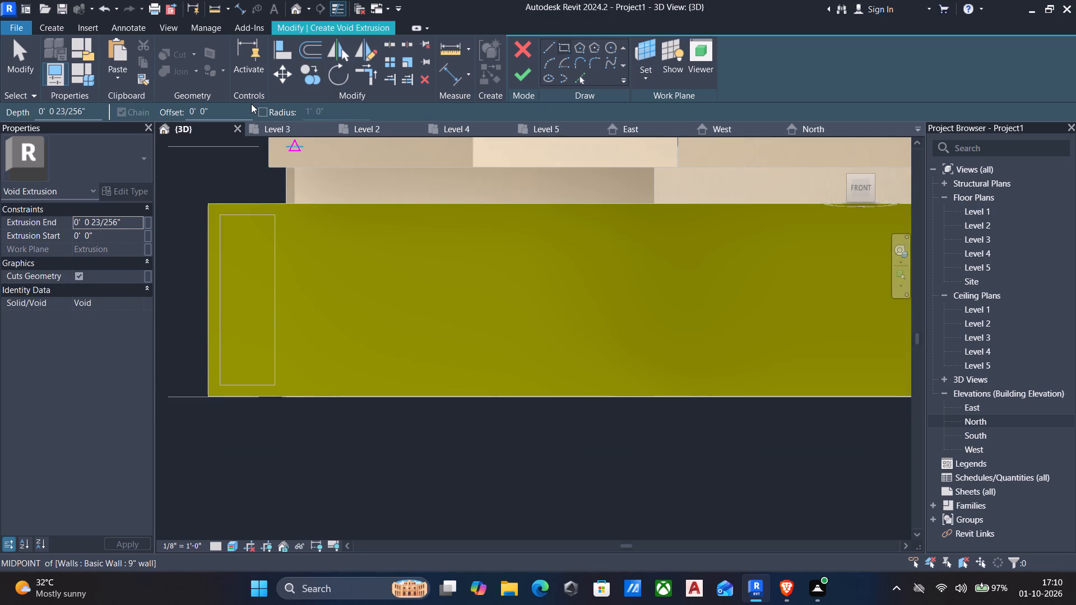
{"action": "left_click_drag", "start_coordinate": [243, 109], "coordinate": [113, 105]}
{"action": "key", "text": "6"}
{"action": "key", "text": "shift+quotedbl"}
{"action": "key", "text": "Return"}
{"action": "scroll", "coordinate": [302, 210], "scroll_direction": "down", "scroll_amount": 2}
{"action": "middle_click_drag", "start_coordinate": [311, 220], "coordinate": [375, 164]}
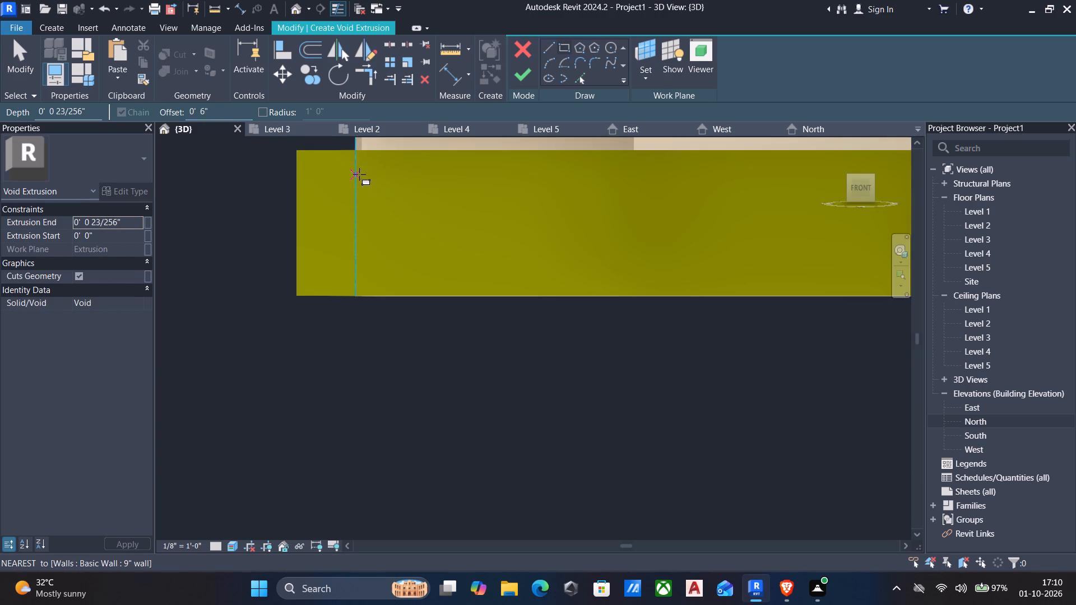
{"action": "middle_click_drag", "start_coordinate": [358, 173], "coordinate": [320, 269]}
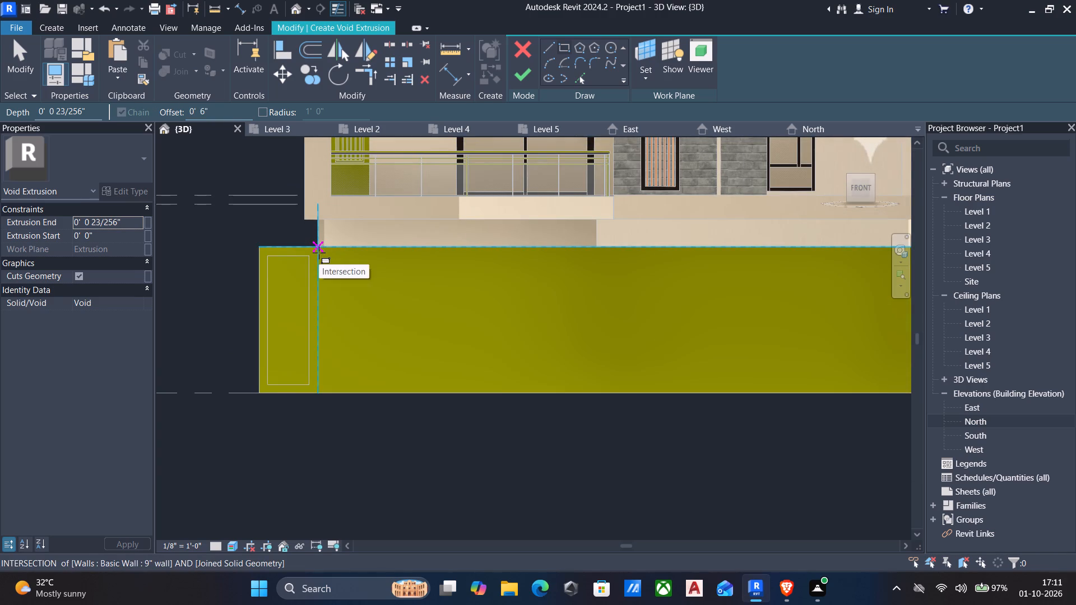
{"action": "left_click", "coordinate": [319, 253]}
{"action": "key", "text": "space"}
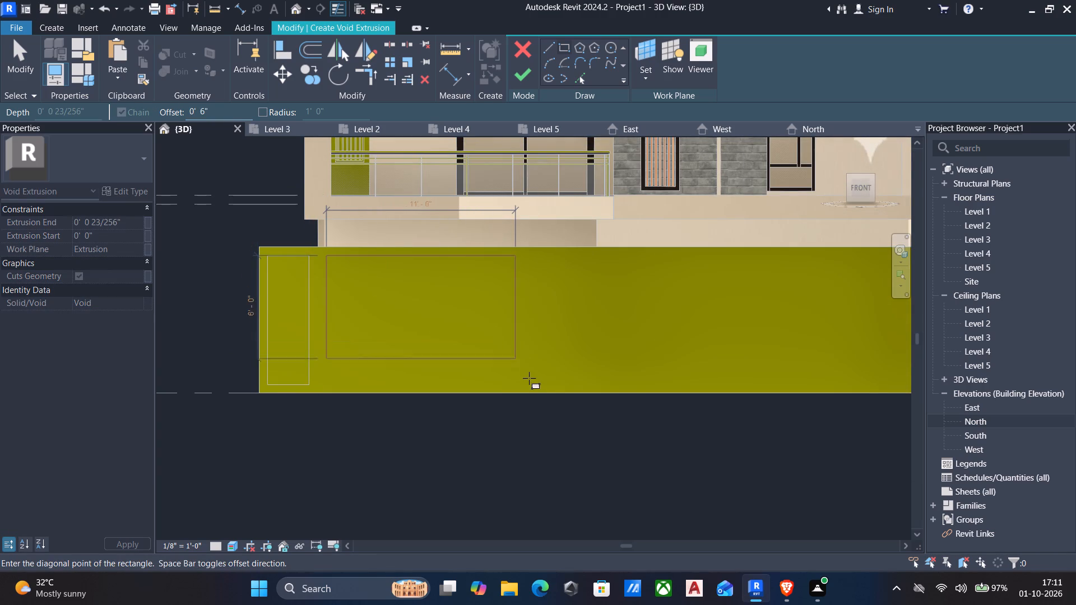
{"action": "left_click", "coordinate": [543, 403]}
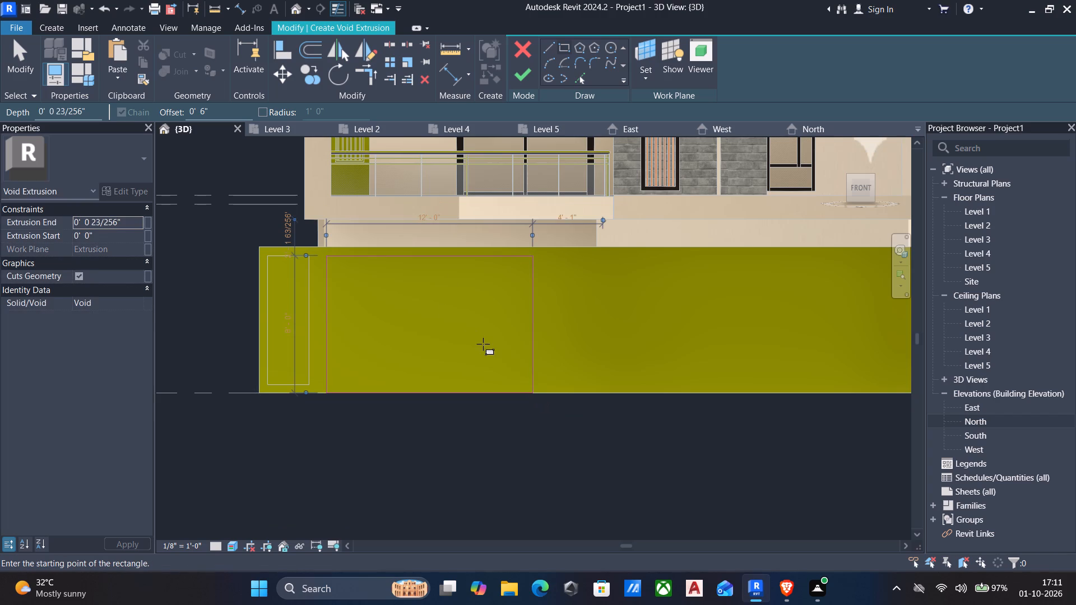
{"action": "key", "text": "Escape"}
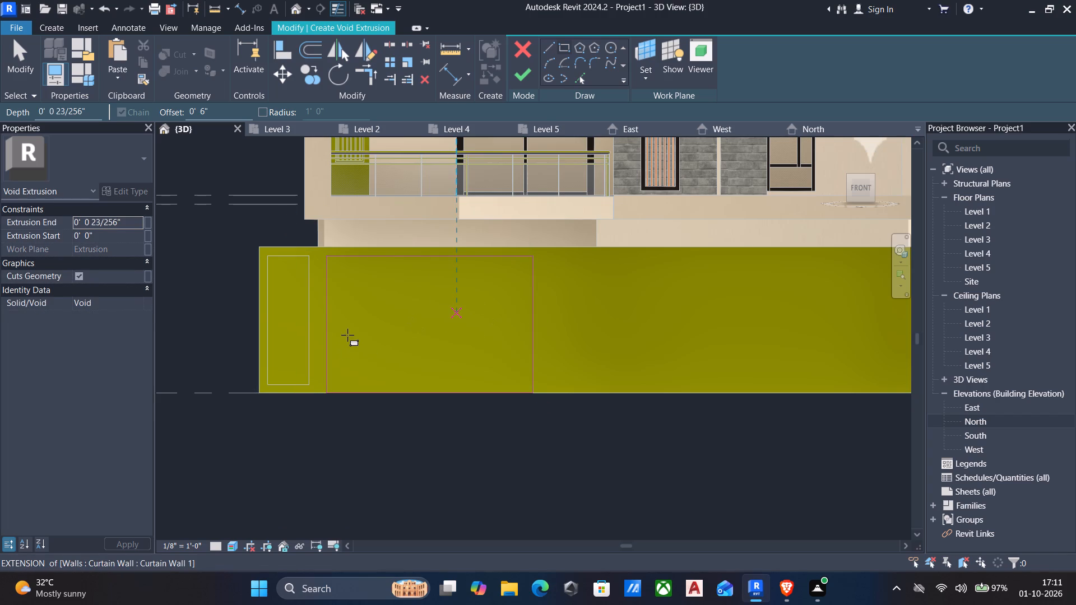
{"action": "key", "text": "Escape"}
Nudge both vertical sides of the void sketch outward until it is about 15'-10" wide, and finish the sketch.
{"action": "left_click_drag", "start_coordinate": [347, 339], "coordinate": [313, 316]}
{"action": "key", "text": "Left"}
{"action": "key", "text": "Left"}
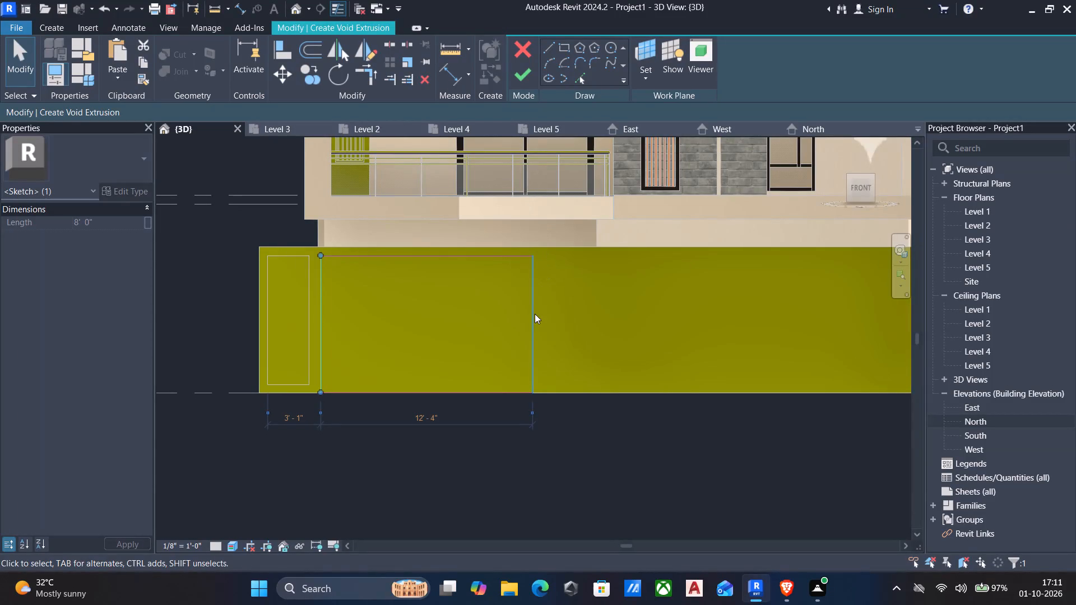
{"action": "left_click_drag", "start_coordinate": [508, 321], "coordinate": [579, 345]}
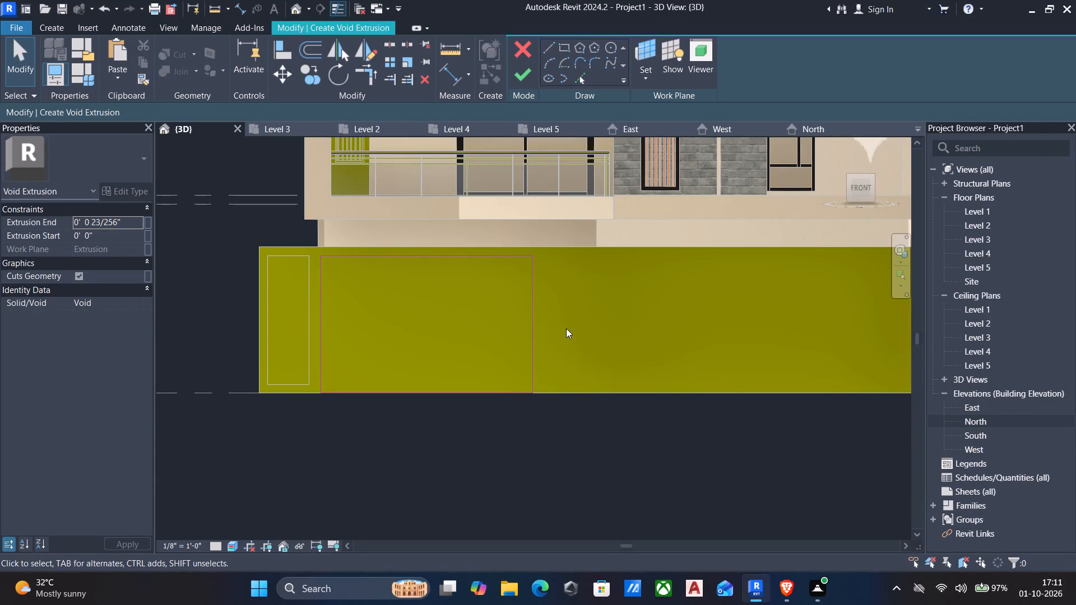
{"action": "left_click_drag", "start_coordinate": [566, 328], "coordinate": [488, 307]}
{"action": "key", "text": "Right"}
{"action": "key", "text": "Right"}
{"action": "key", "text": "Right"}
{"action": "key", "text": "Right"}
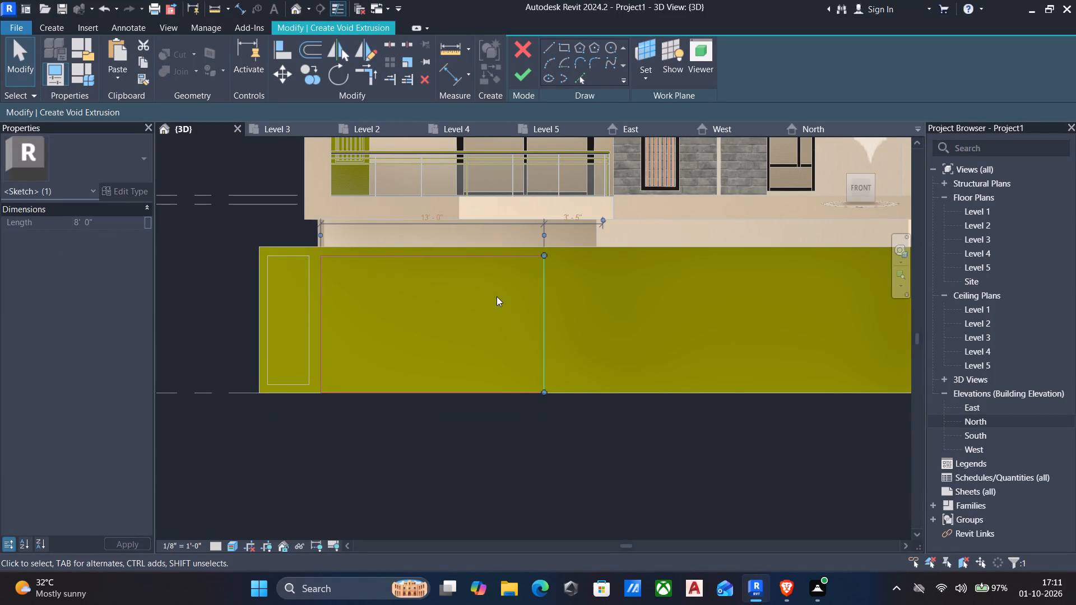
{"action": "key", "text": "Right"}
{"action": "key", "text": "Right"}
{"action": "key", "text": "Right"}
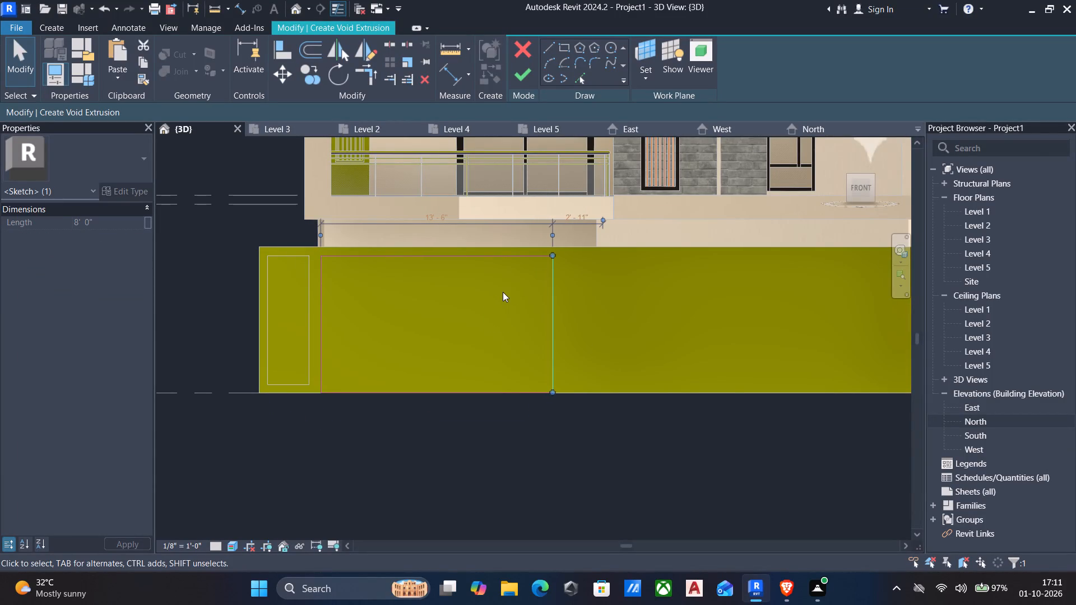
{"action": "key", "text": "Right"}
{"action": "key", "text": "Right"}
{"action": "key", "text": "Right"}
{"action": "key", "text": "Right"}
{"action": "key", "text": "Right"}
{"action": "key", "text": "Right"}
{"action": "key", "text": "Right"}
{"action": "key", "text": "Right"}
{"action": "key", "text": "Right"}
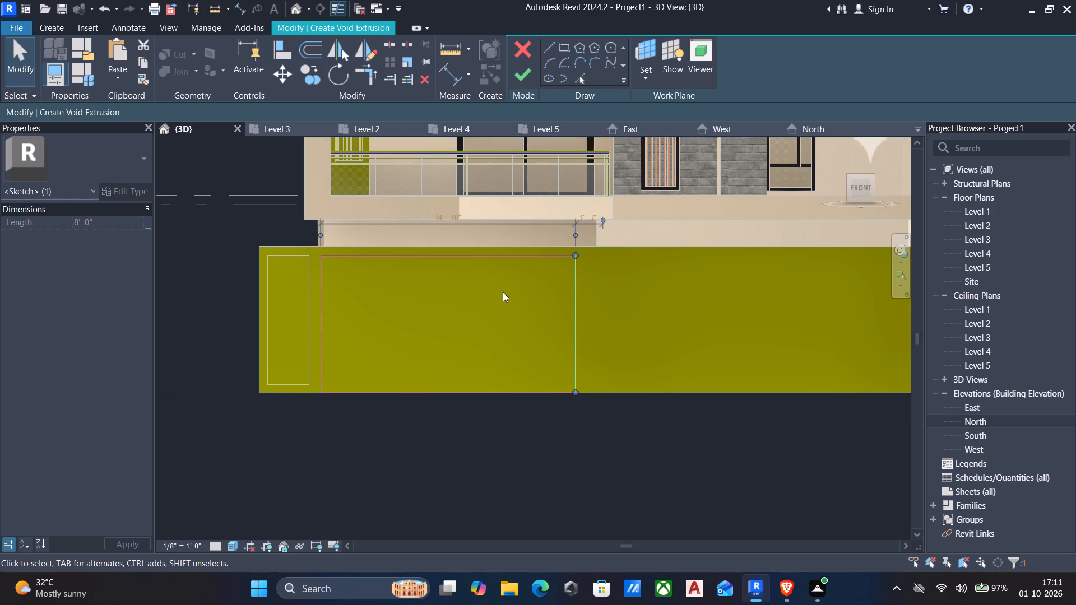
{"action": "key", "text": "Right"}
{"action": "key", "text": "Right"}
{"action": "key", "text": "Right"}
{"action": "key", "text": "Right"}
{"action": "key", "text": "Right"}
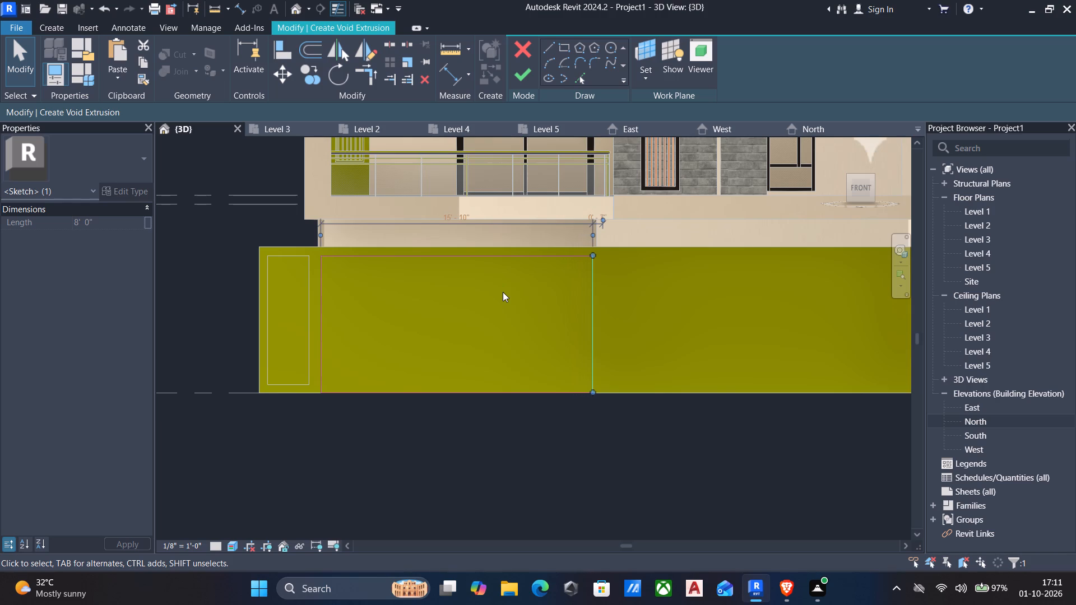
{"action": "left_click", "coordinate": [517, 77]}
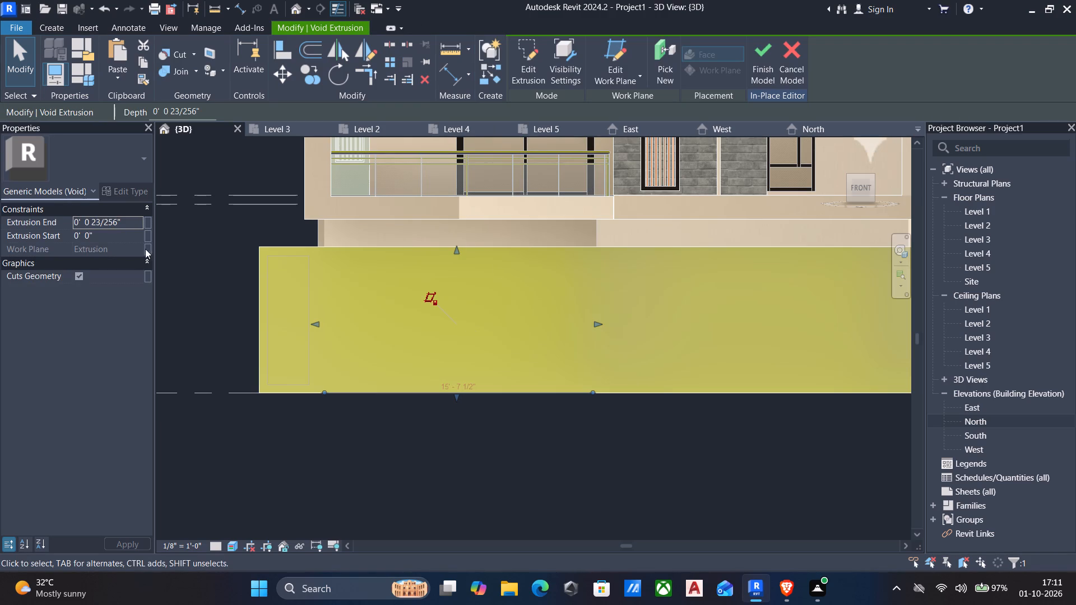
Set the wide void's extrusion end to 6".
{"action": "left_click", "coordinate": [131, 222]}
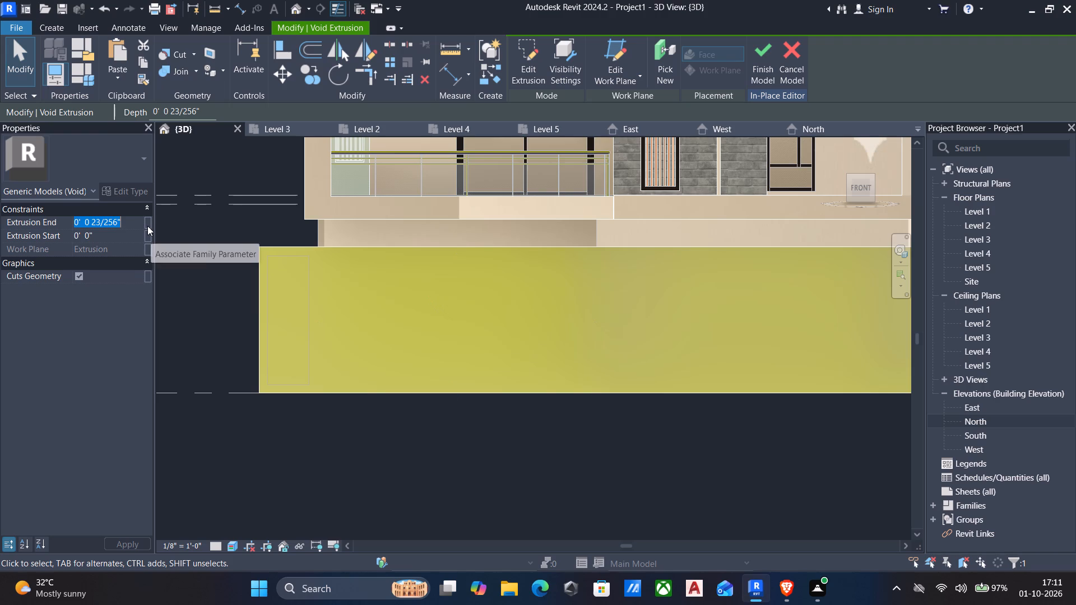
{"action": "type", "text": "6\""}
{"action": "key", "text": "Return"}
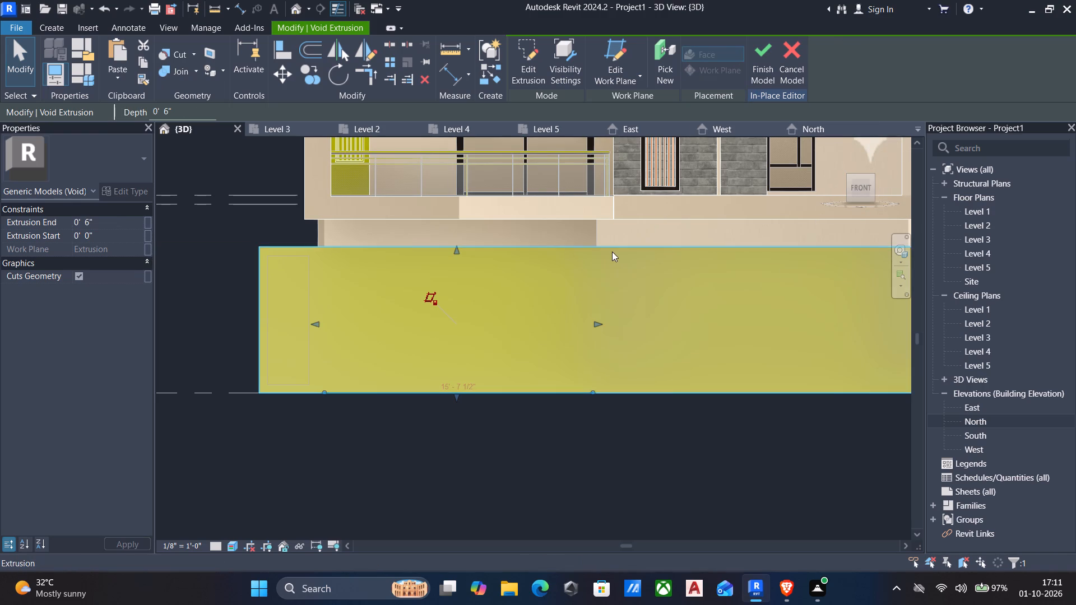
Set the wide void's extrusion end to 1'-0" and finish the in-place model.
{"action": "scroll", "coordinate": [613, 266], "scroll_direction": "down", "scroll_amount": 1}
{"action": "middle_click_drag", "start_coordinate": [608, 274], "coordinate": [721, 383], "text": "shift"}
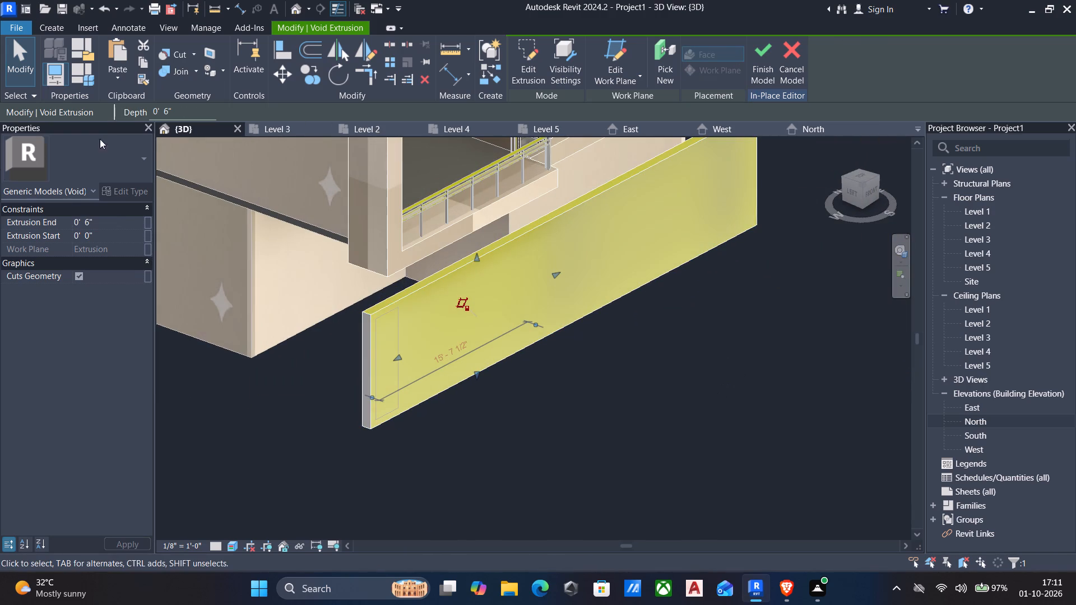
{"action": "left_click", "coordinate": [126, 218]}
{"action": "key", "text": "1"}
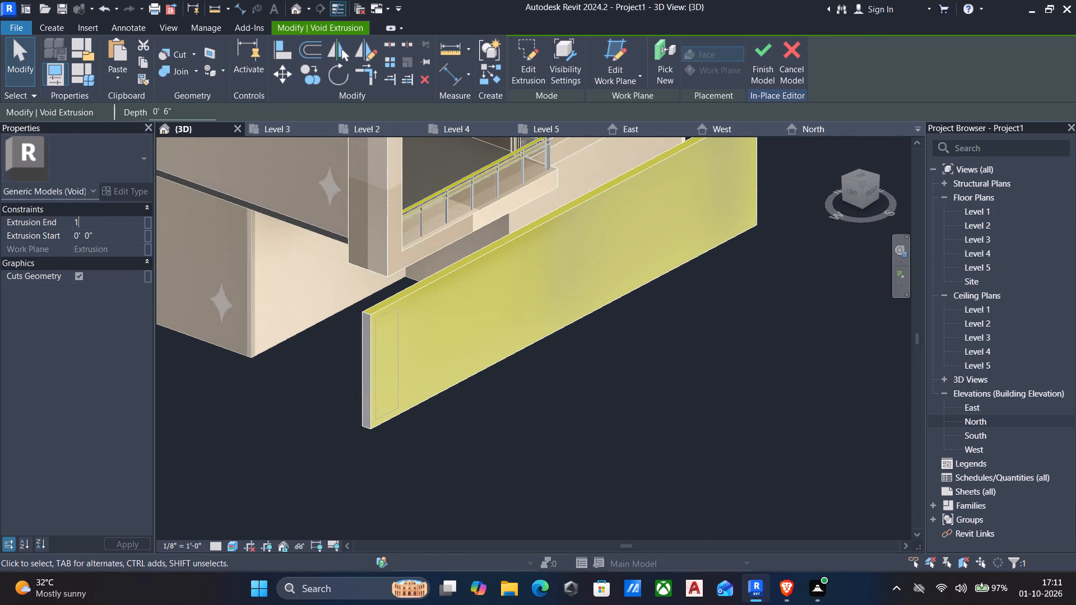
{"action": "key", "text": "apostrophe"}
{"action": "key", "text": "Return"}
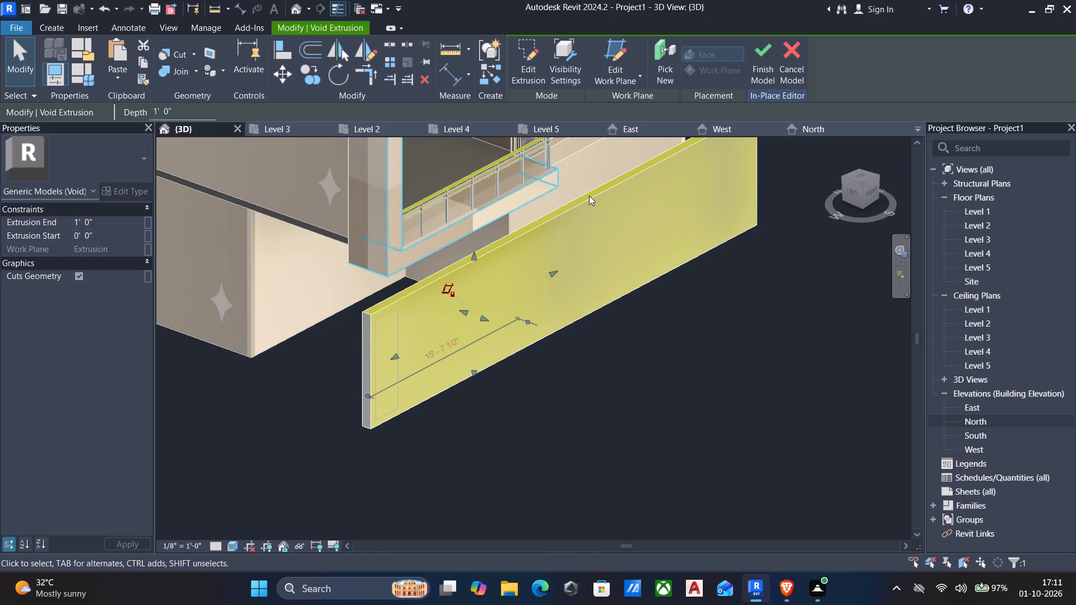
{"action": "left_click", "coordinate": [772, 48]}
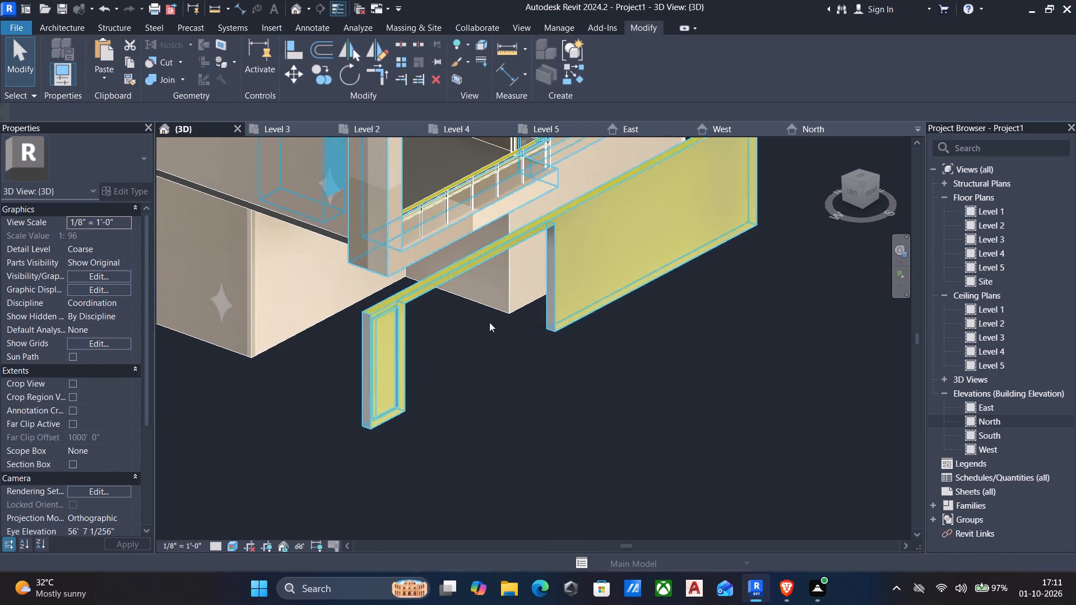
Reopen the house front's in-place model for editing from an angled front view.
{"action": "middle_click_drag", "start_coordinate": [481, 296], "coordinate": [368, 252], "text": "shift"}
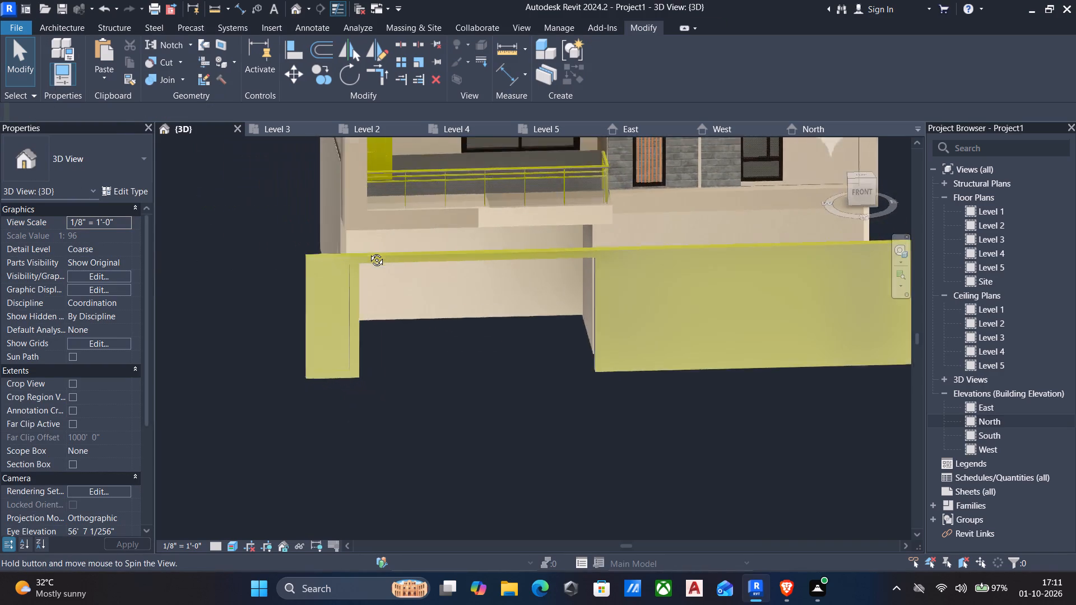
{"action": "middle_click_drag", "start_coordinate": [368, 252], "coordinate": [330, 300], "text": "shift"}
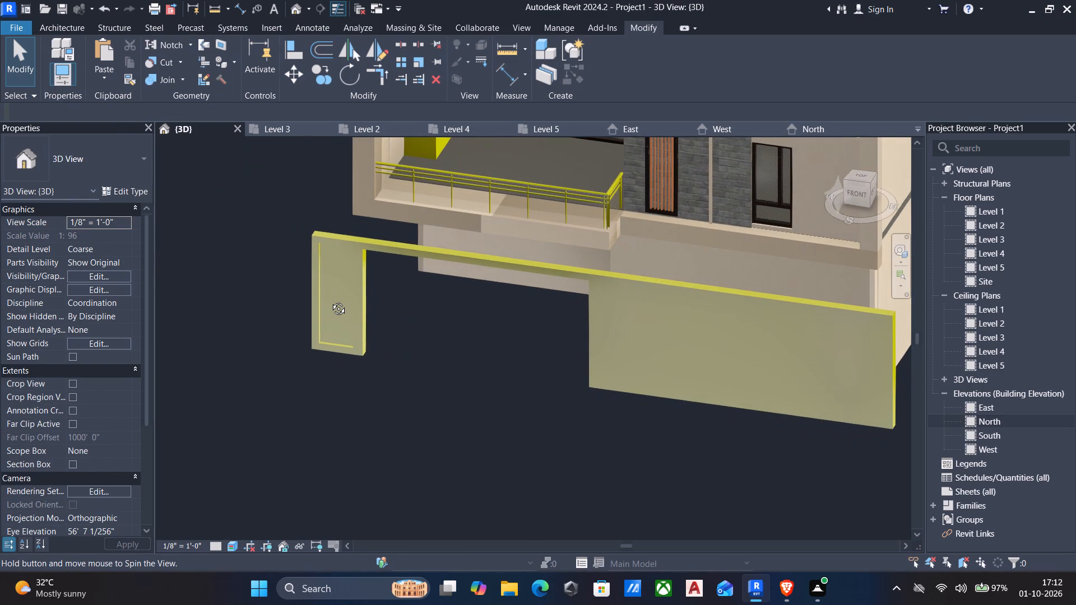
{"action": "middle_click_drag", "start_coordinate": [330, 300], "coordinate": [322, 311], "text": "shift"}
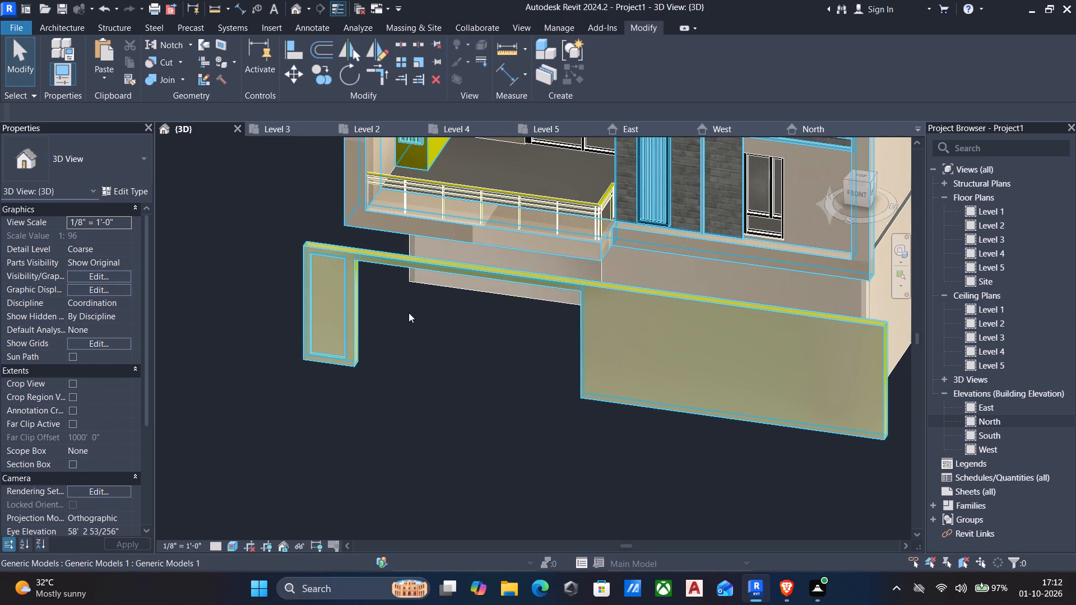
{"action": "left_click", "coordinate": [578, 283]}
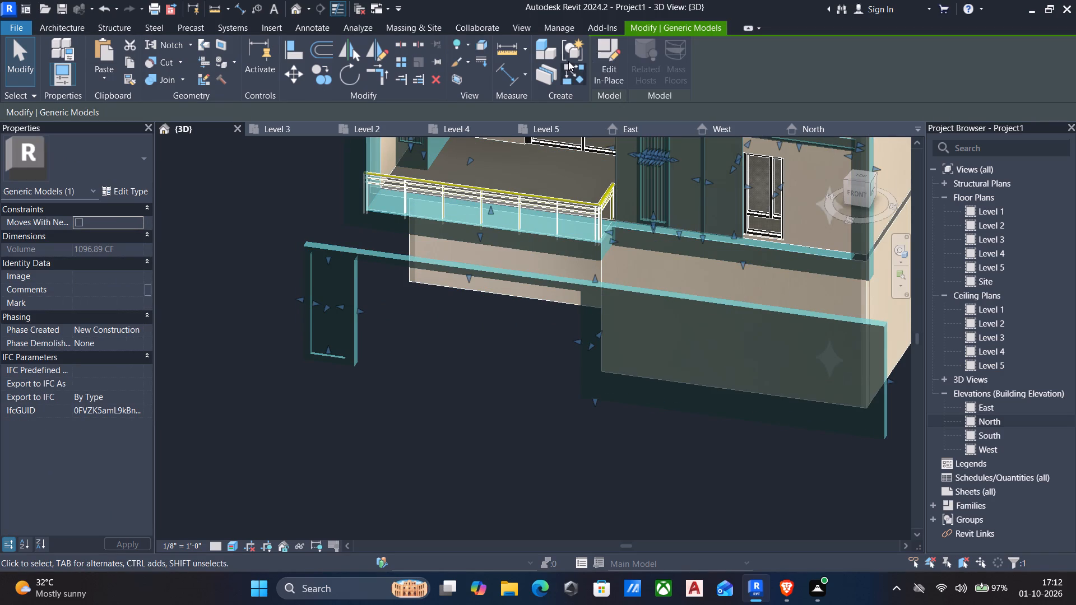
{"action": "left_click", "coordinate": [611, 43]}
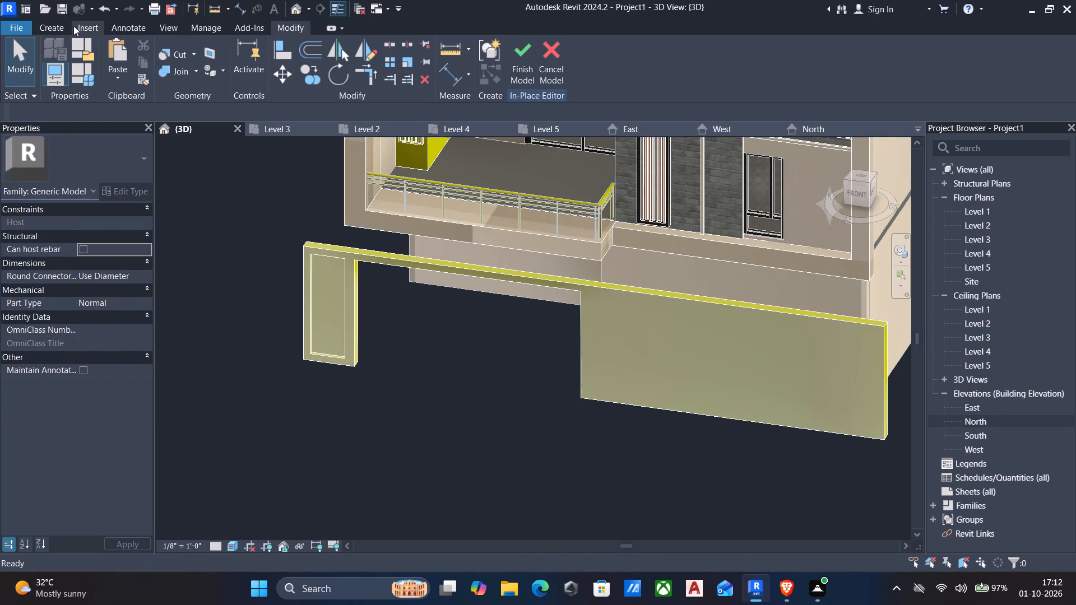
Start a void extrusion on the front boundary wall's face and sketch a narrow 8'-6" tall rectangle, about 8" wide, beside the gate opening.
{"action": "left_click", "coordinate": [49, 24]}
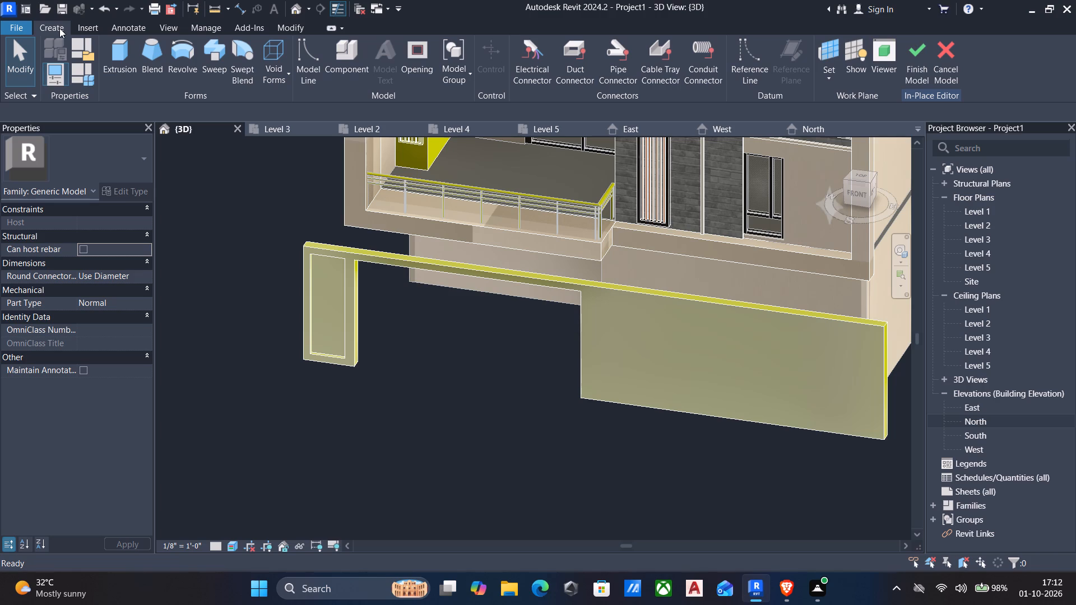
{"action": "left_click", "coordinate": [276, 55]}
{"action": "left_click", "coordinate": [291, 104]}
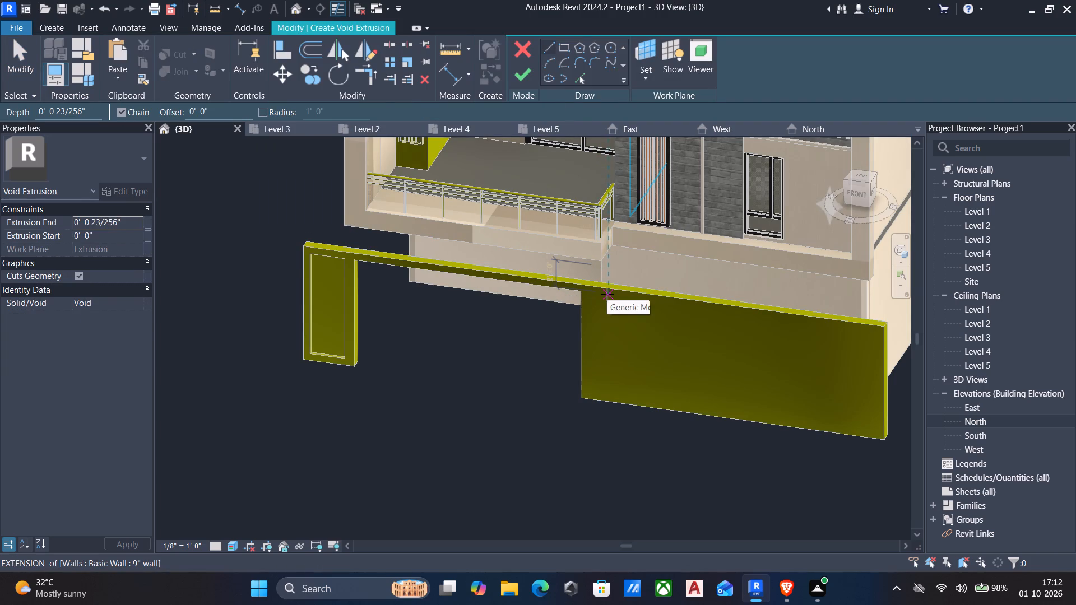
{"action": "left_click", "coordinate": [637, 78]}
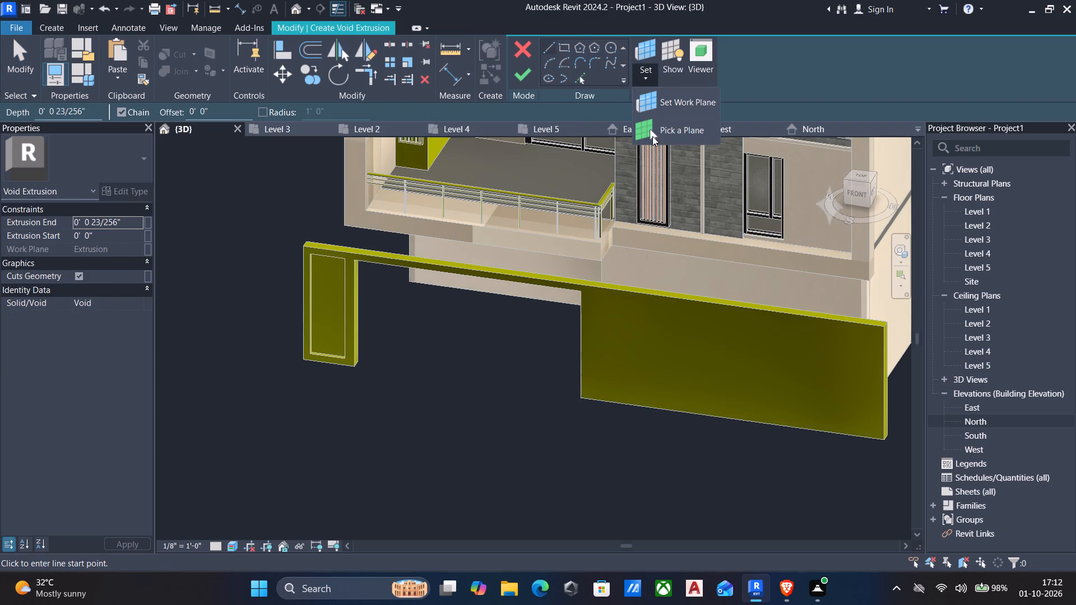
{"action": "left_click", "coordinate": [651, 130]}
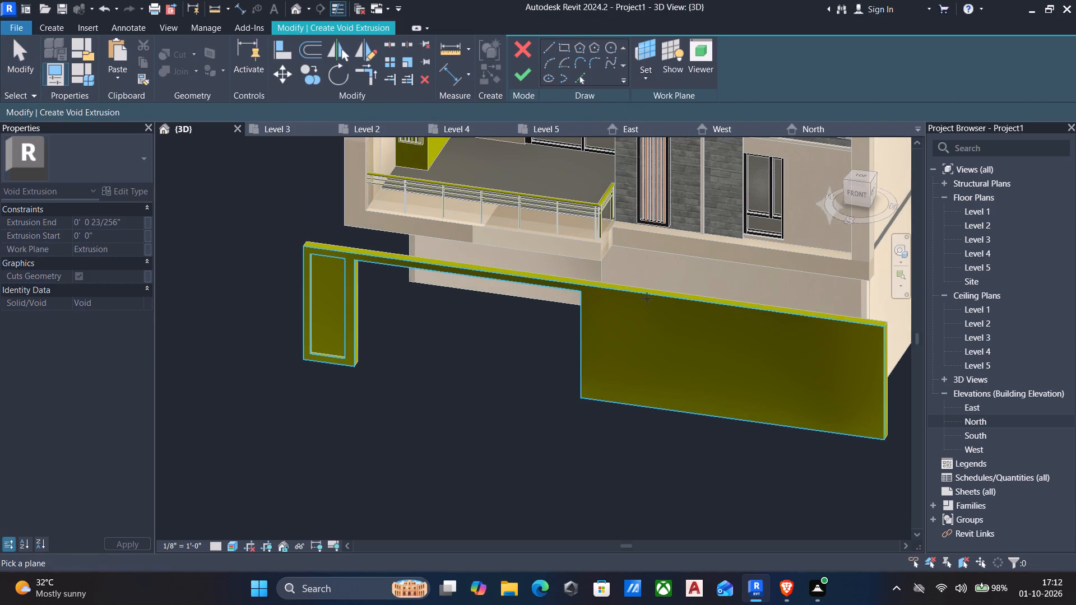
{"action": "left_click", "coordinate": [647, 299]}
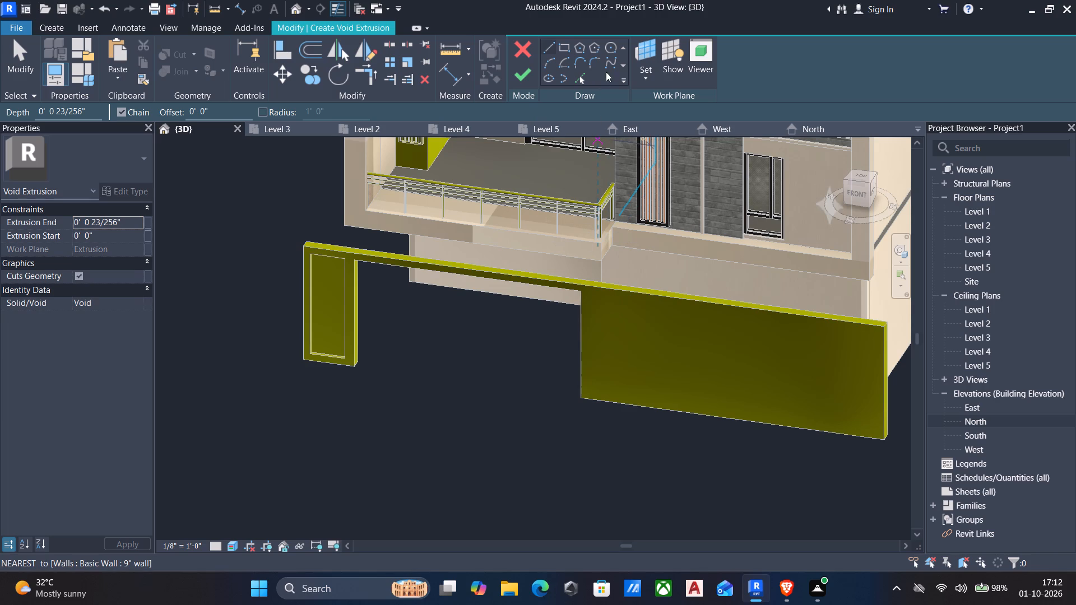
{"action": "left_click", "coordinate": [561, 49]}
{"action": "left_click", "coordinate": [591, 285]}
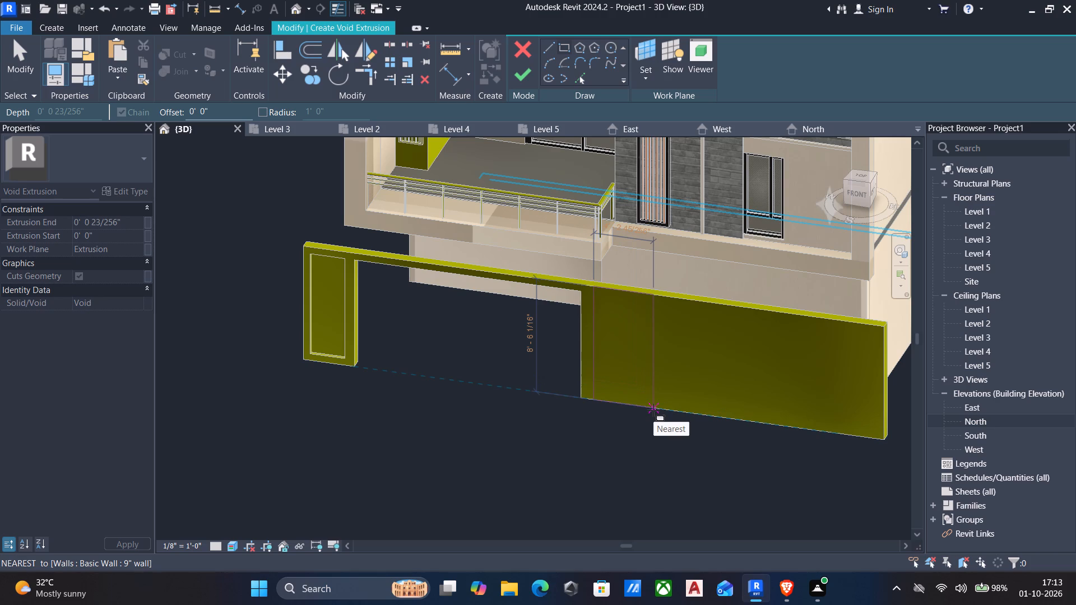
{"action": "key", "text": "Escape"}
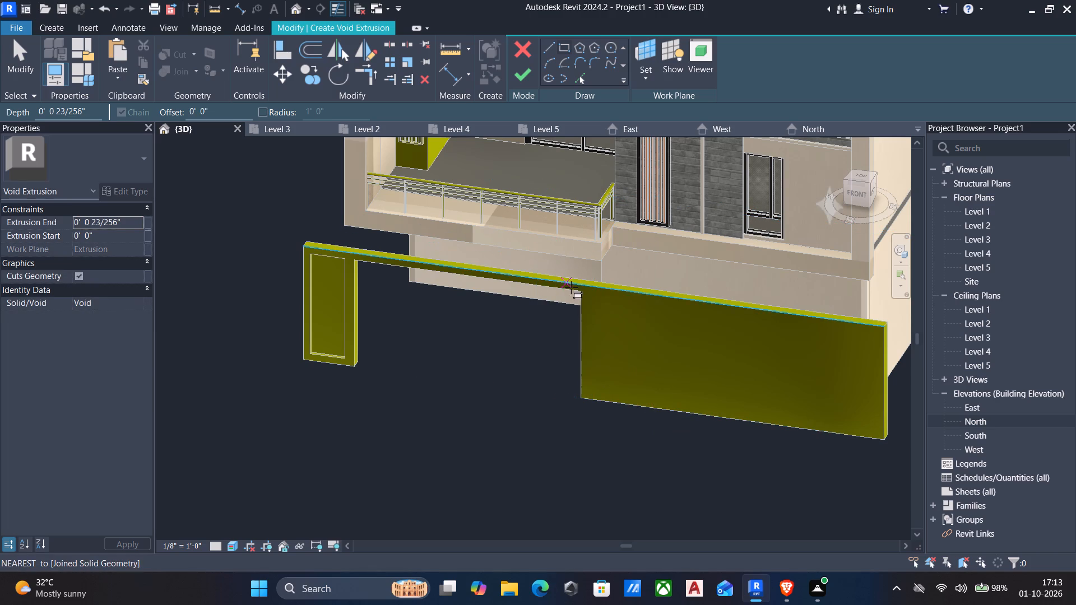
{"action": "scroll", "coordinate": [582, 291], "scroll_direction": "up", "scroll_amount": 4}
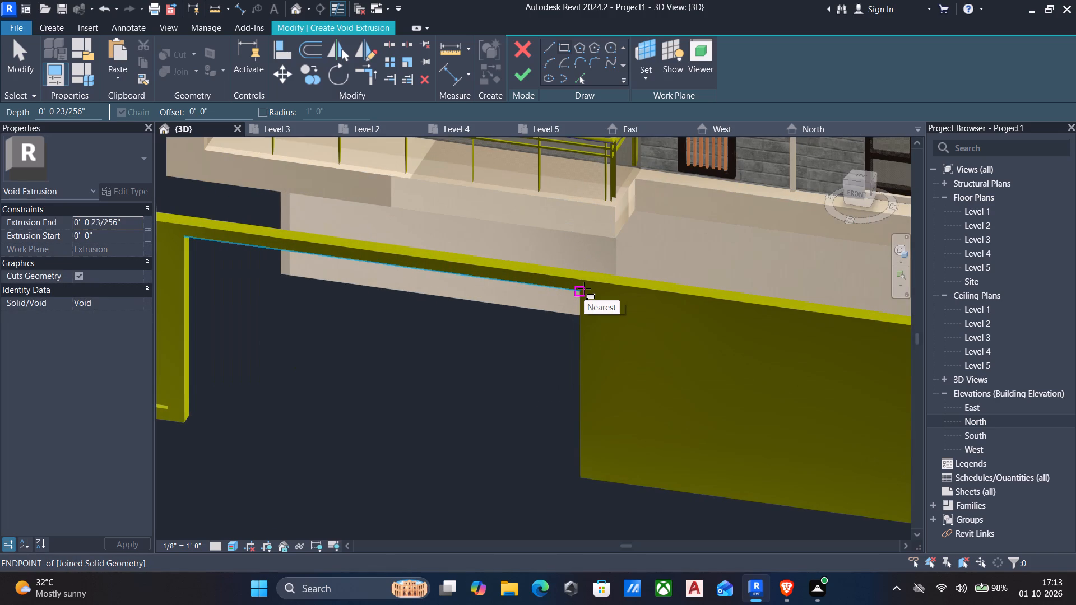
{"action": "scroll", "coordinate": [584, 288], "scroll_direction": "up", "scroll_amount": 3}
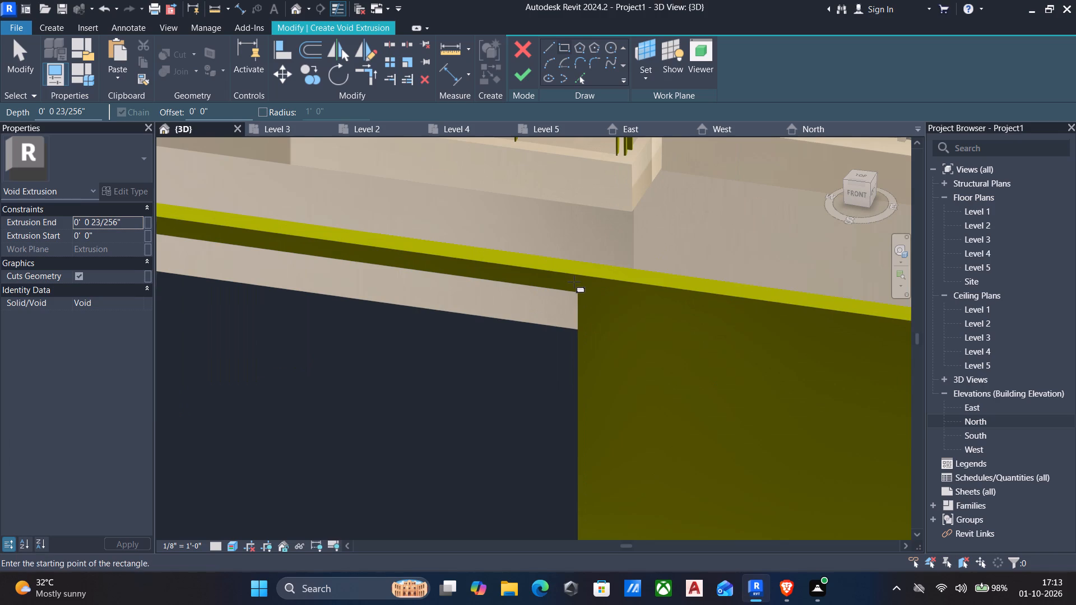
{"action": "scroll", "coordinate": [579, 287], "scroll_direction": "down", "scroll_amount": 3}
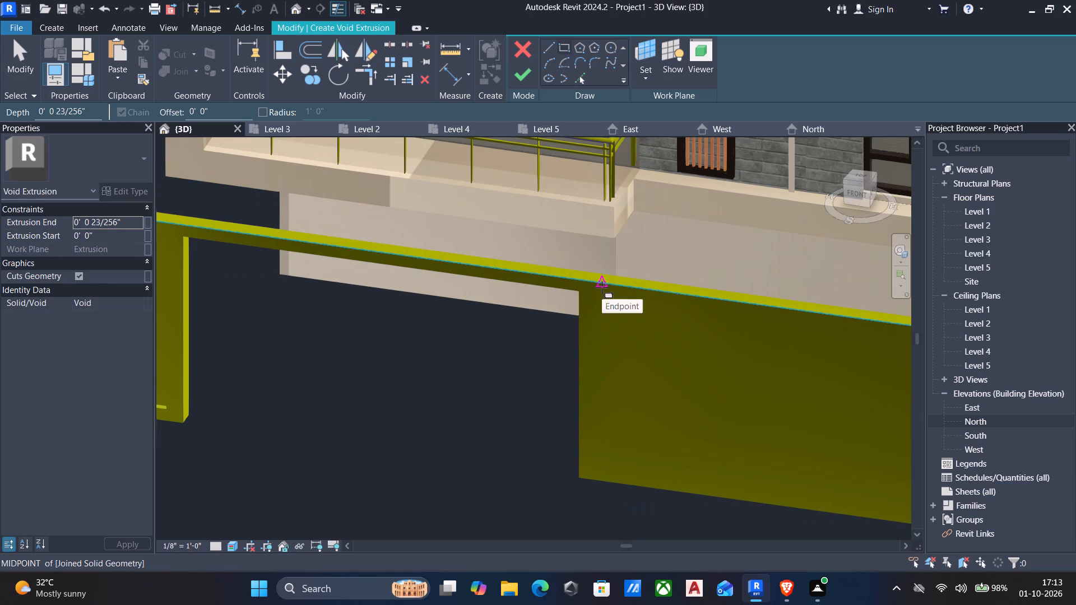
{"action": "left_click", "coordinate": [602, 287]}
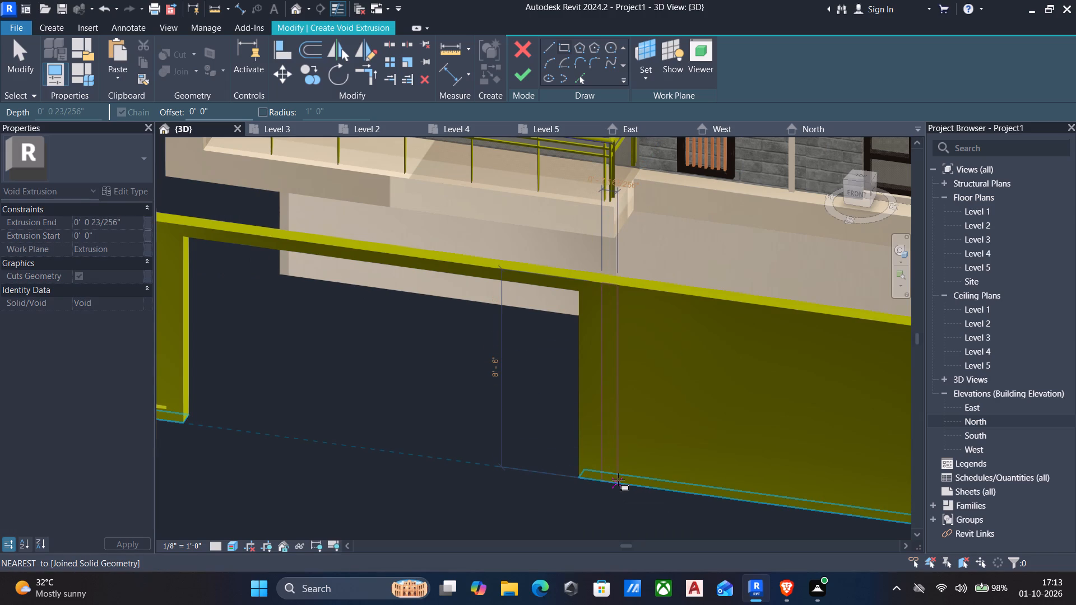
{"action": "left_click", "coordinate": [618, 480]}
{"action": "key", "text": "Escape"}
{"action": "key", "text": "Escape"}
Nudge the void strip's gate-side edge 5" toward the opening and its opposite edge slightly outward, and finish the sketch.
{"action": "left_click_drag", "start_coordinate": [607, 408], "coordinate": [581, 400]}
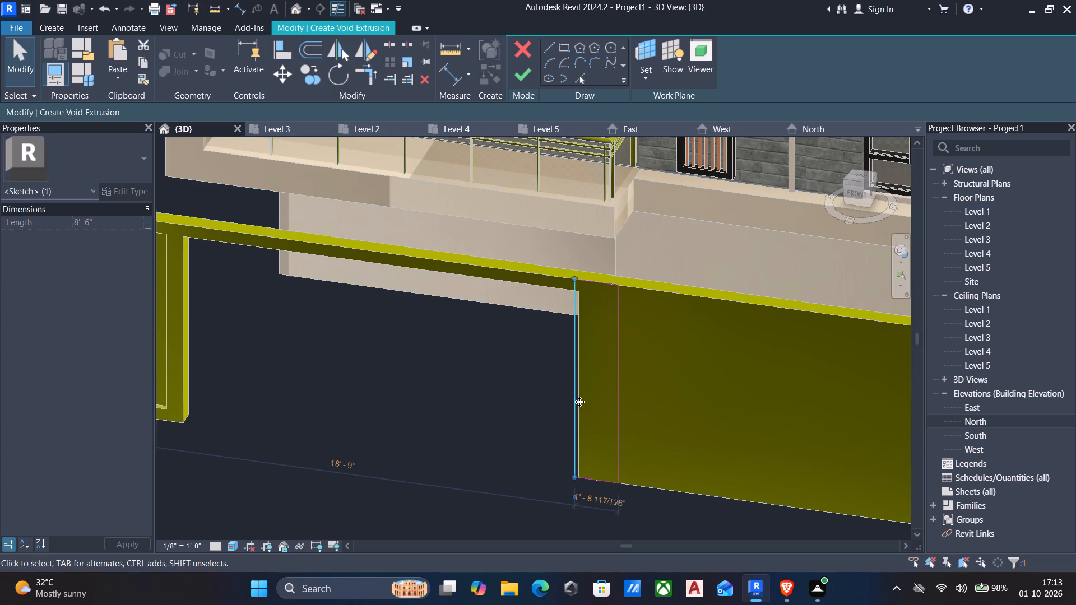
{"action": "key", "text": "ctrl+z"}
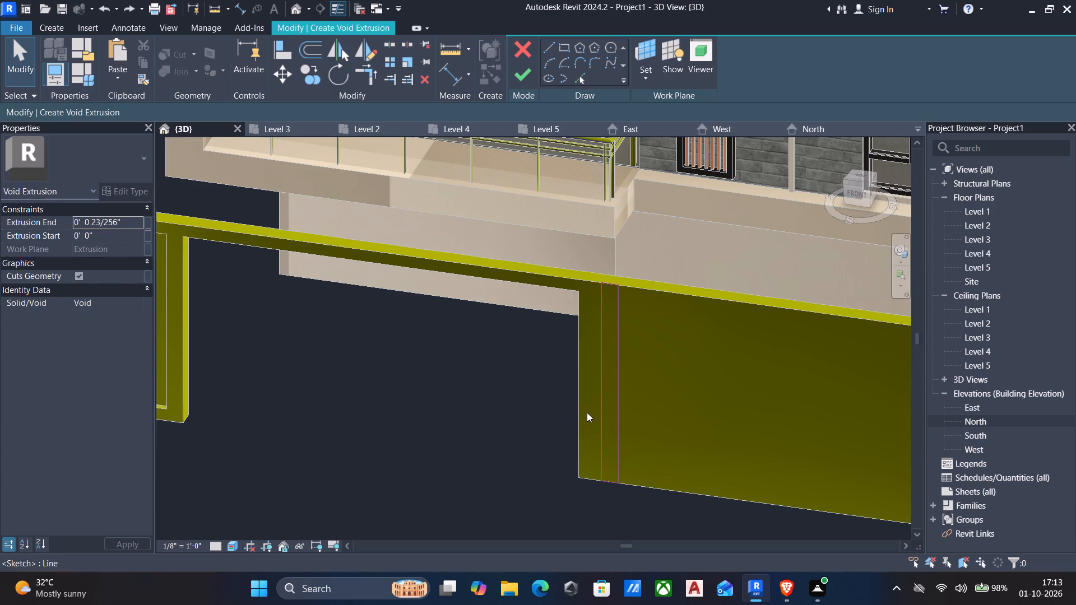
{"action": "left_click", "coordinate": [597, 412]}
{"action": "key", "text": "Left"}
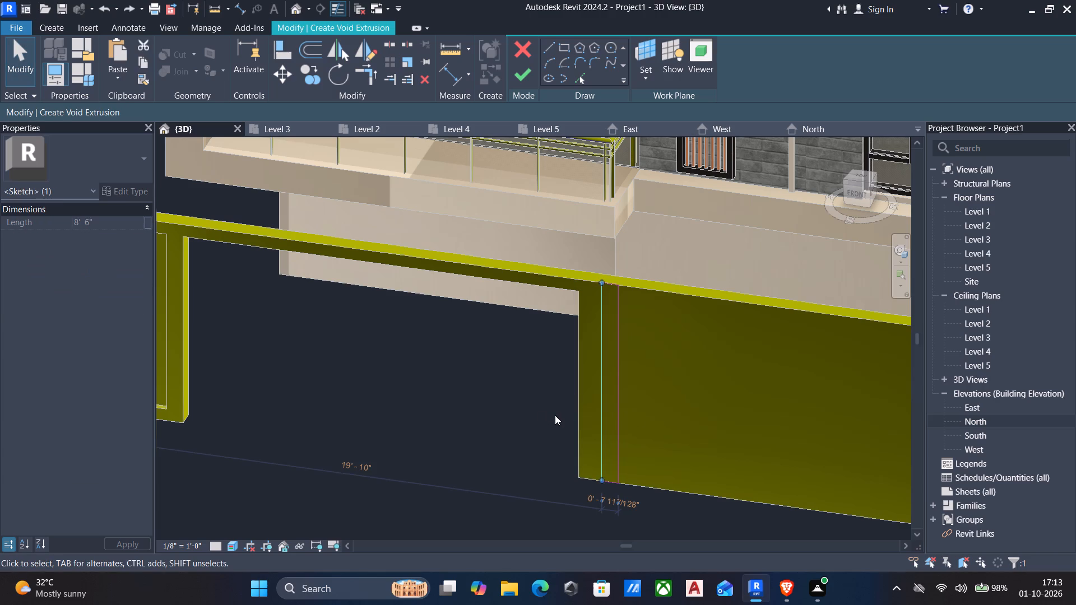
{"action": "key", "text": "Left"}
{"action": "key", "text": "Left"}
{"action": "key", "text": "Left"}
{"action": "key", "text": "Left"}
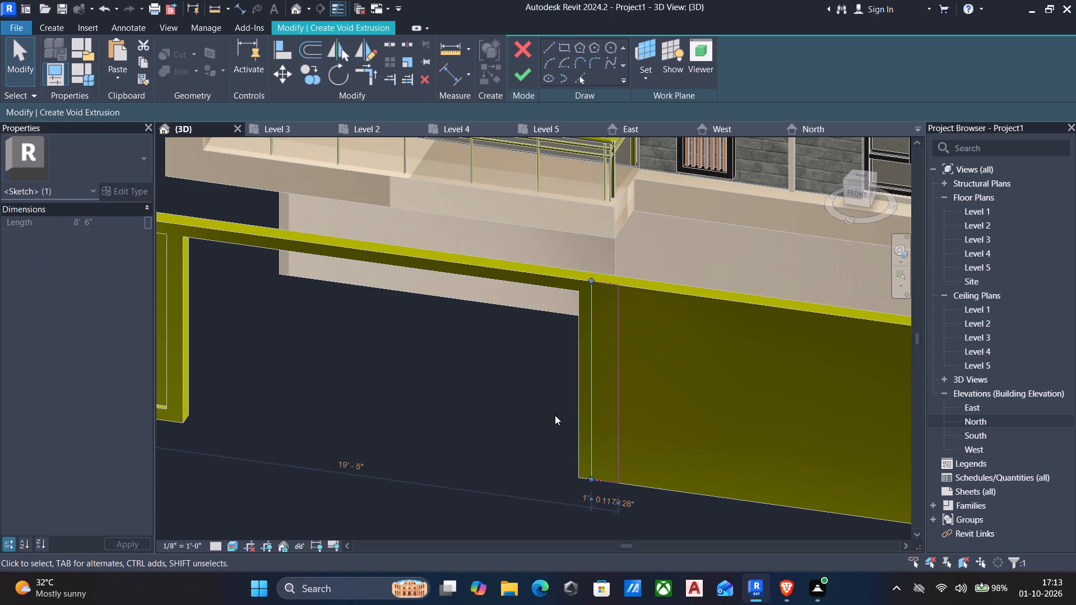
{"action": "left_click", "coordinate": [619, 370]}
{"action": "key", "text": "Right"}
{"action": "key", "text": "Right"}
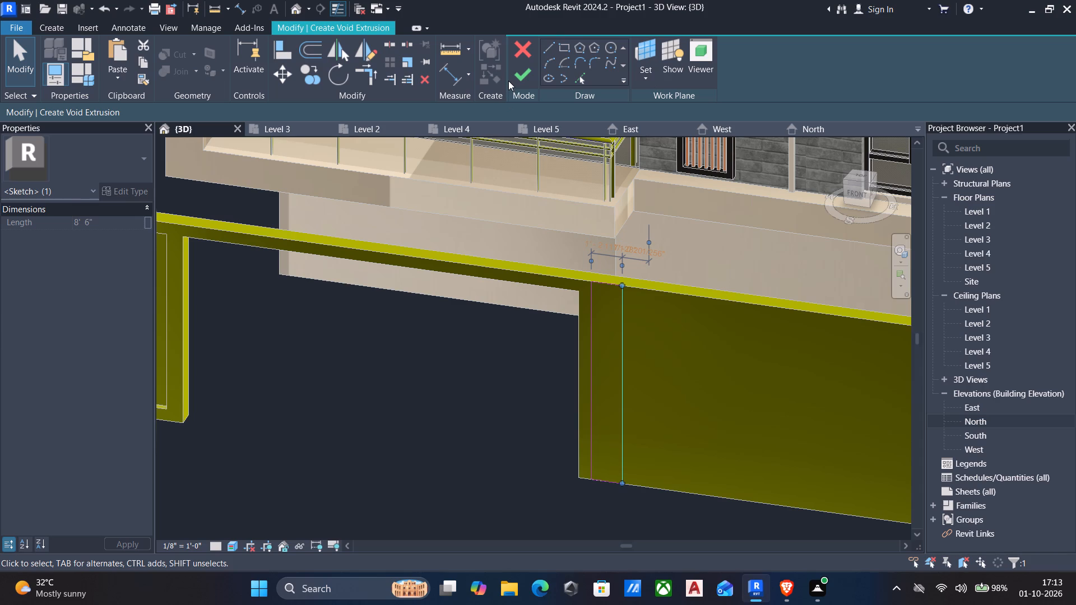
{"action": "left_click", "coordinate": [519, 70]}
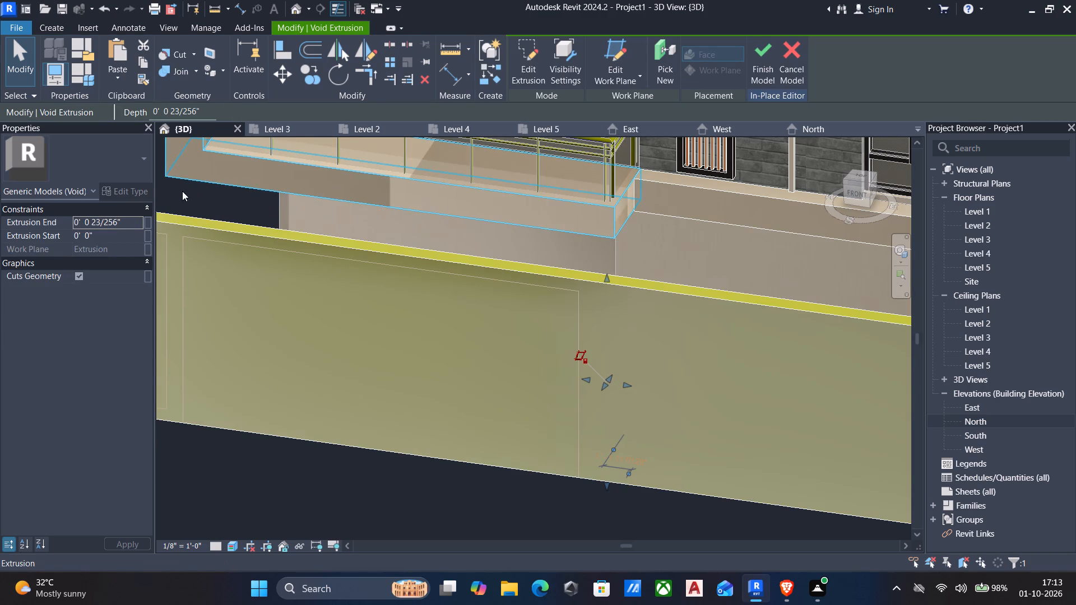
Set the strip void's extrusion end to 3" and finish the in-place model.
{"action": "left_click", "coordinate": [137, 225]}
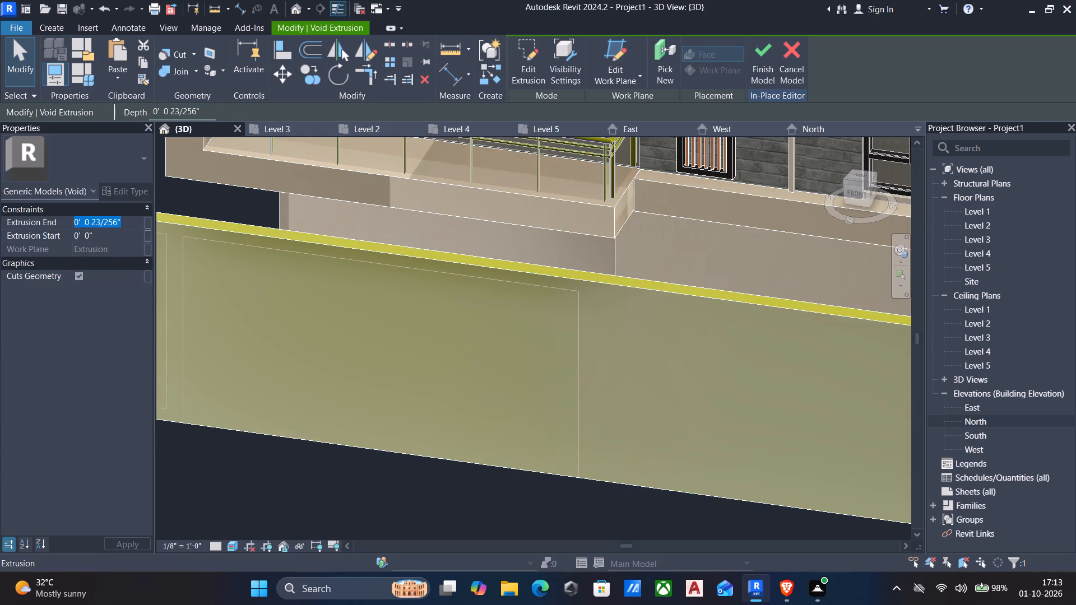
{"action": "type", "text": "3\""}
{"action": "key", "text": "Return"}
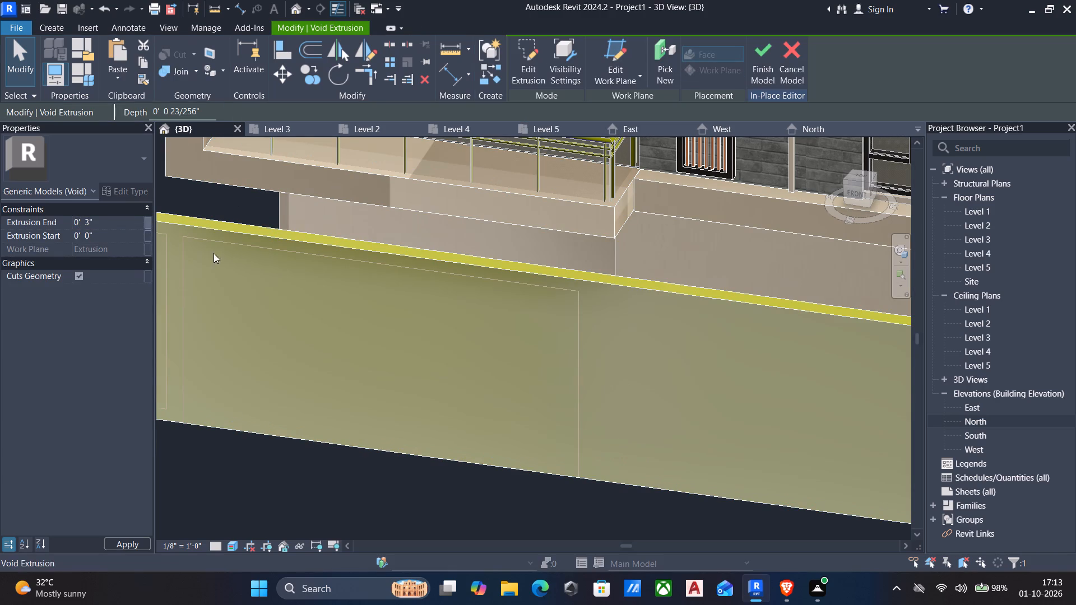
{"action": "left_click", "coordinate": [762, 54]}
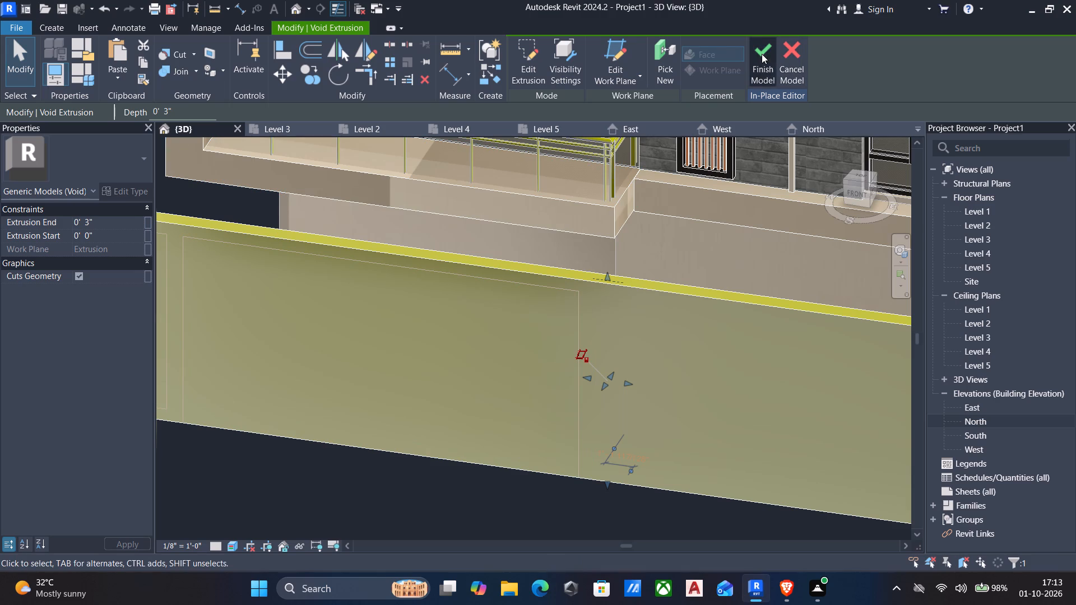
Reopen the in-place model, lower the boundary wall extrusion's top face to about the gate opening's top edge, and finish the model.
{"action": "scroll", "coordinate": [551, 268], "scroll_direction": "down", "scroll_amount": 1}
{"action": "middle_click_drag", "start_coordinate": [540, 271], "coordinate": [590, 266], "text": "shift"}
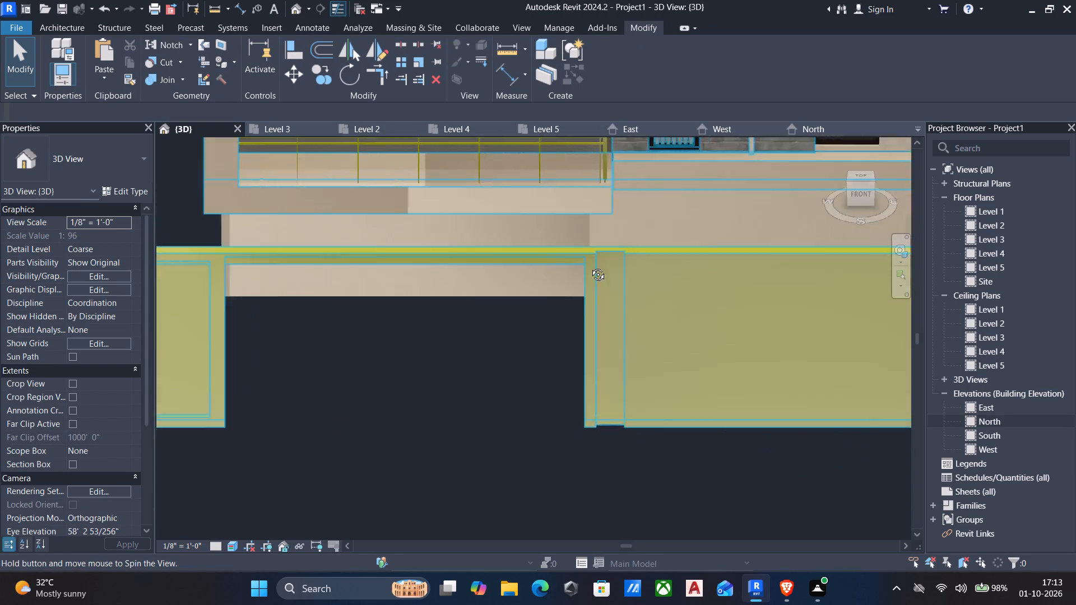
{"action": "middle_click_drag", "start_coordinate": [590, 266], "coordinate": [516, 255], "text": "shift"}
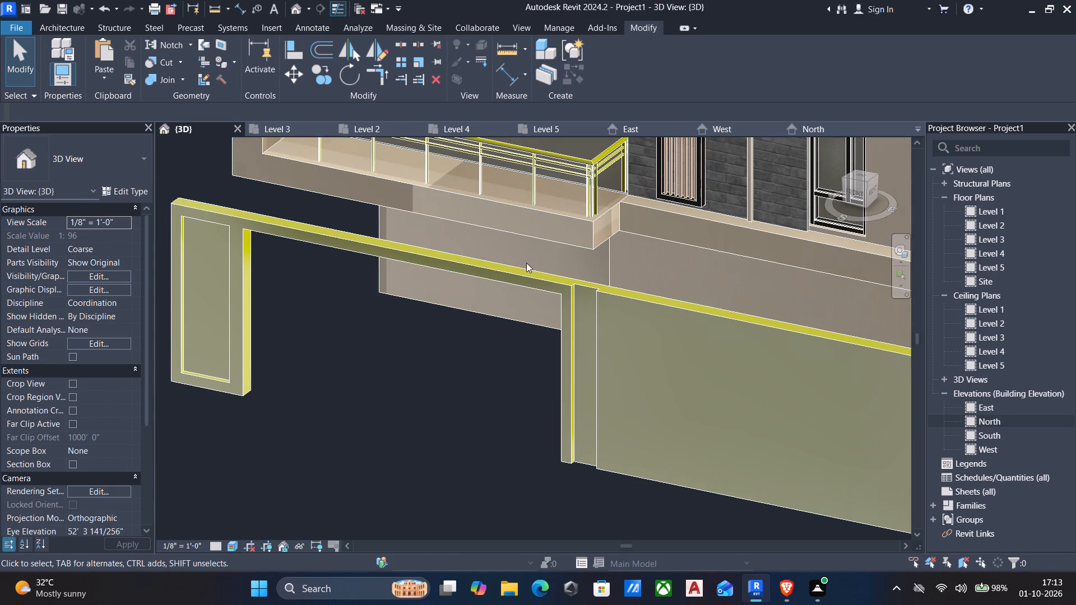
{"action": "scroll", "coordinate": [555, 270], "scroll_direction": "up", "scroll_amount": 4}
{"action": "left_click", "coordinate": [606, 295]}
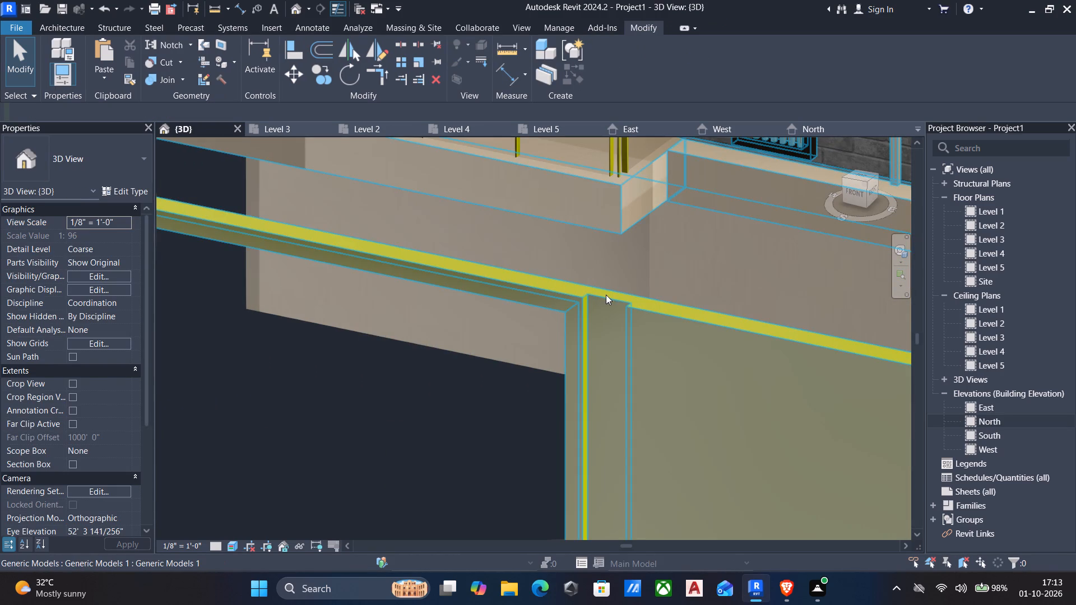
{"action": "left_click", "coordinate": [605, 63]}
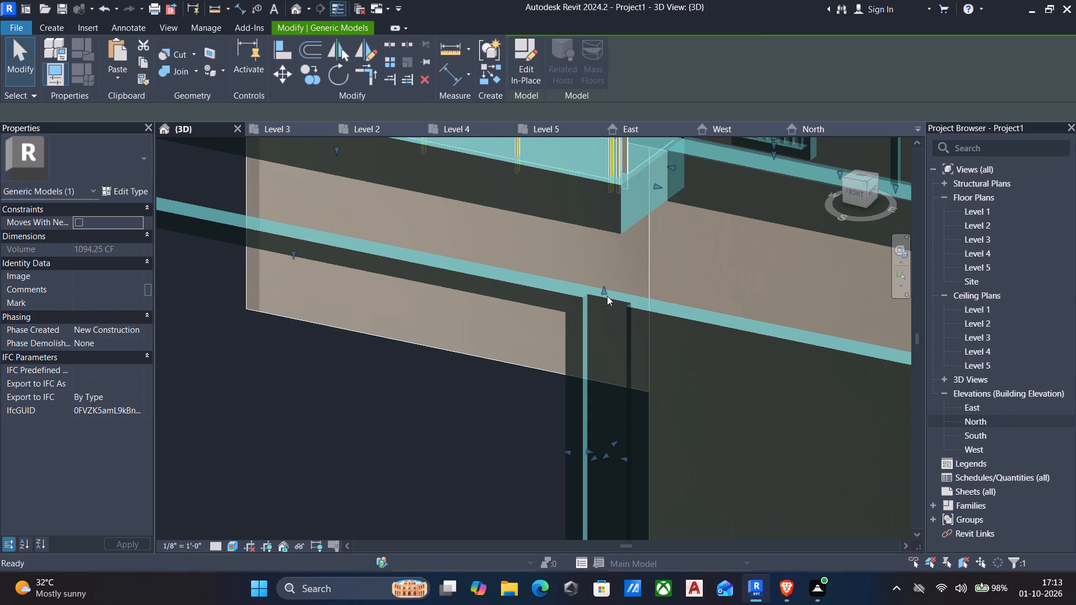
{"action": "left_click", "coordinate": [597, 295]}
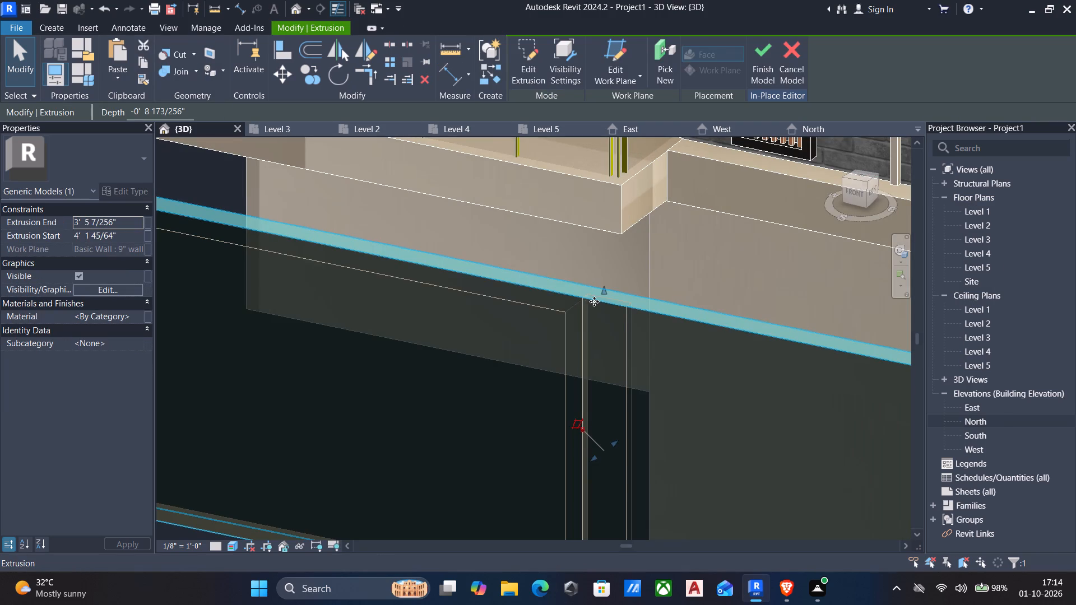
{"action": "left_click_drag", "start_coordinate": [602, 286], "coordinate": [599, 311]}
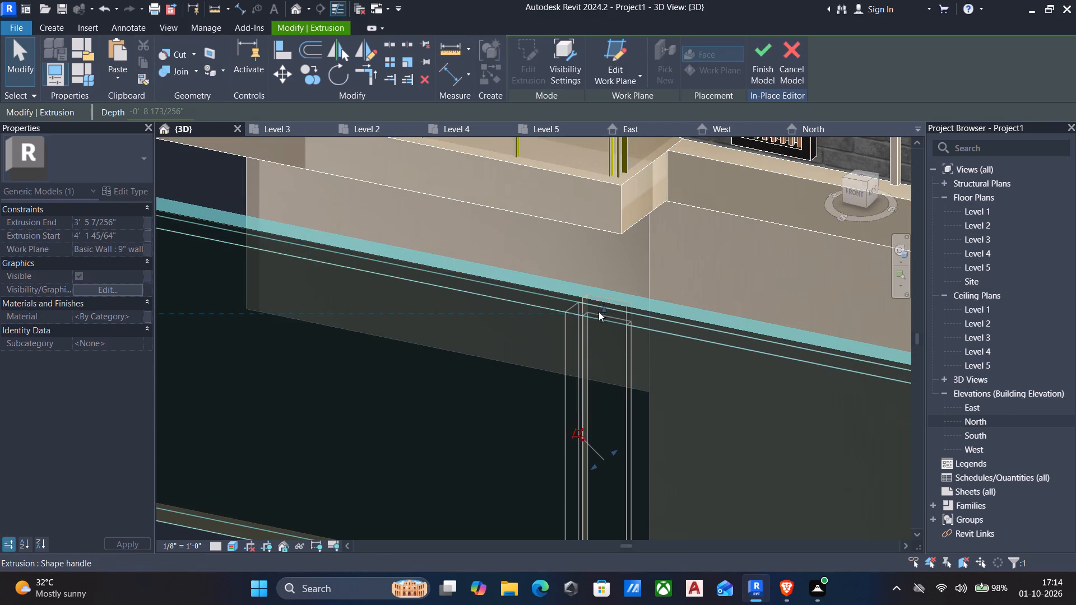
{"action": "key", "text": "Escape"}
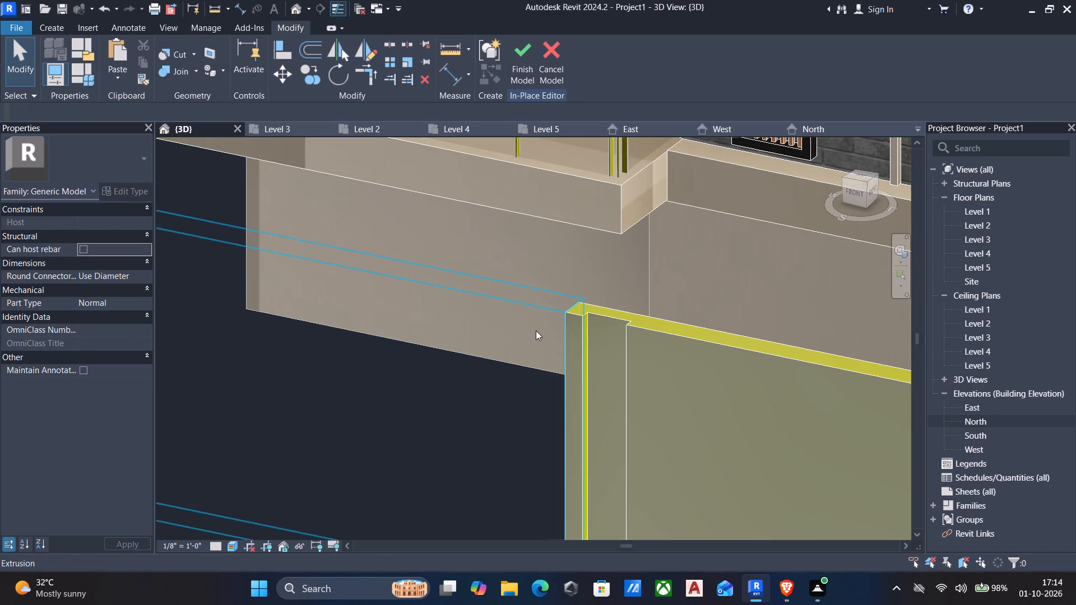
{"action": "middle_click_drag", "start_coordinate": [536, 331], "coordinate": [605, 316], "text": "shift"}
{"action": "scroll", "coordinate": [605, 315], "scroll_direction": "down", "scroll_amount": 3}
{"action": "middle_click_drag", "start_coordinate": [606, 315], "coordinate": [582, 292]}
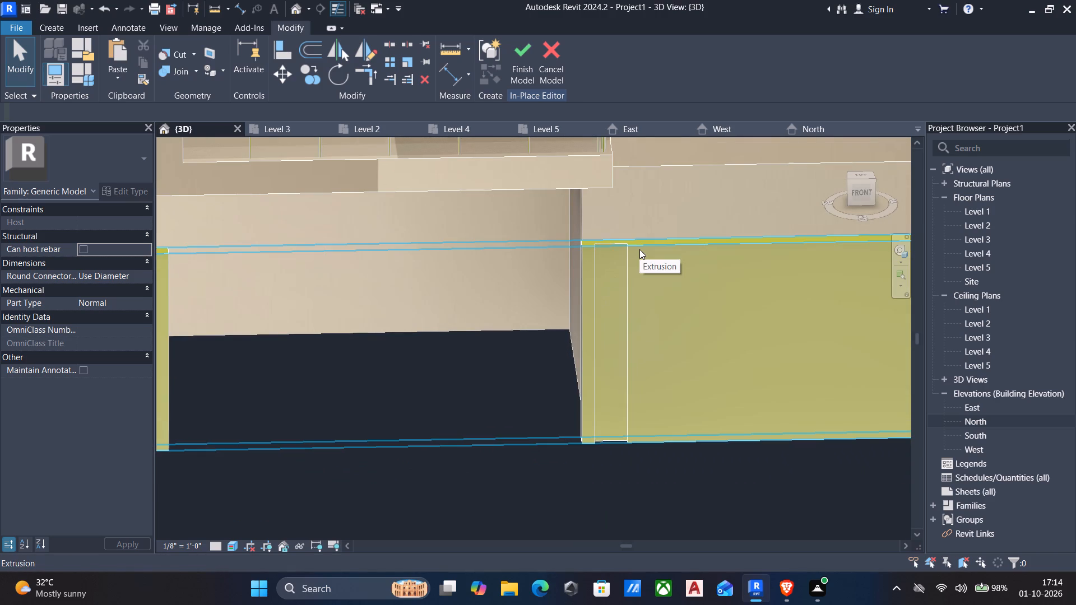
{"action": "left_click", "coordinate": [518, 55]}
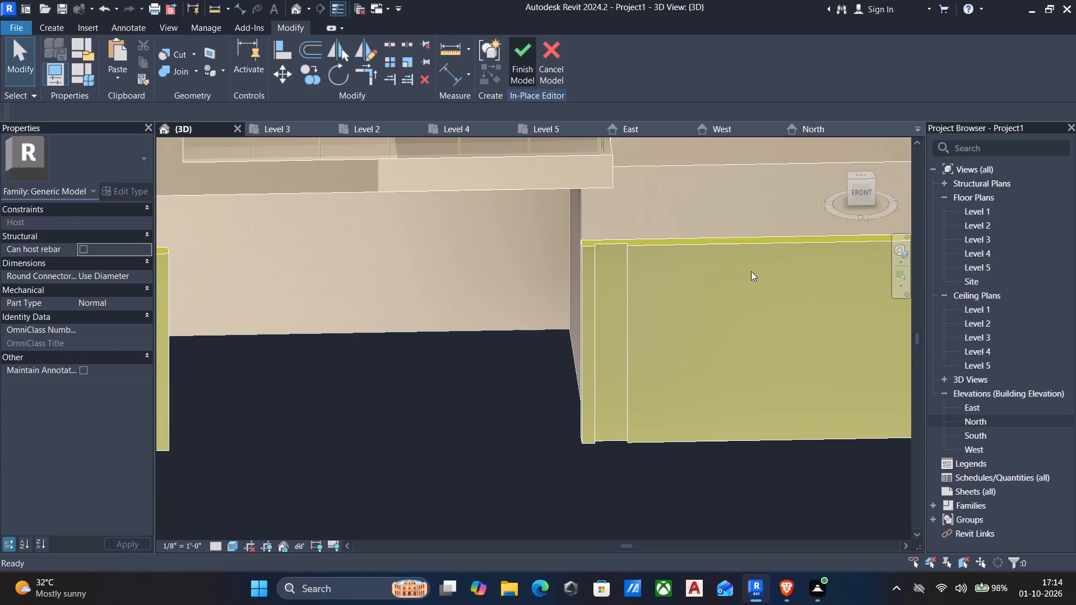
Reopen the in-place boundary wall model, start a void extrusion on its front face, and sketch a full-height rectangle about 3'-3" wide beside the strip recess.
{"action": "left_click", "coordinate": [641, 247]}
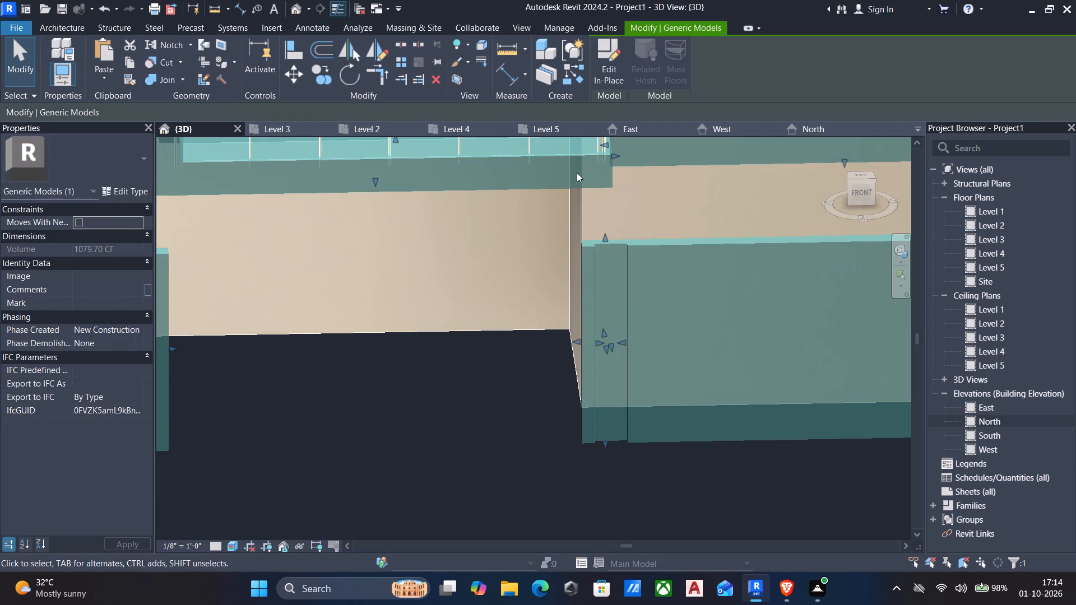
{"action": "left_click", "coordinate": [610, 62]}
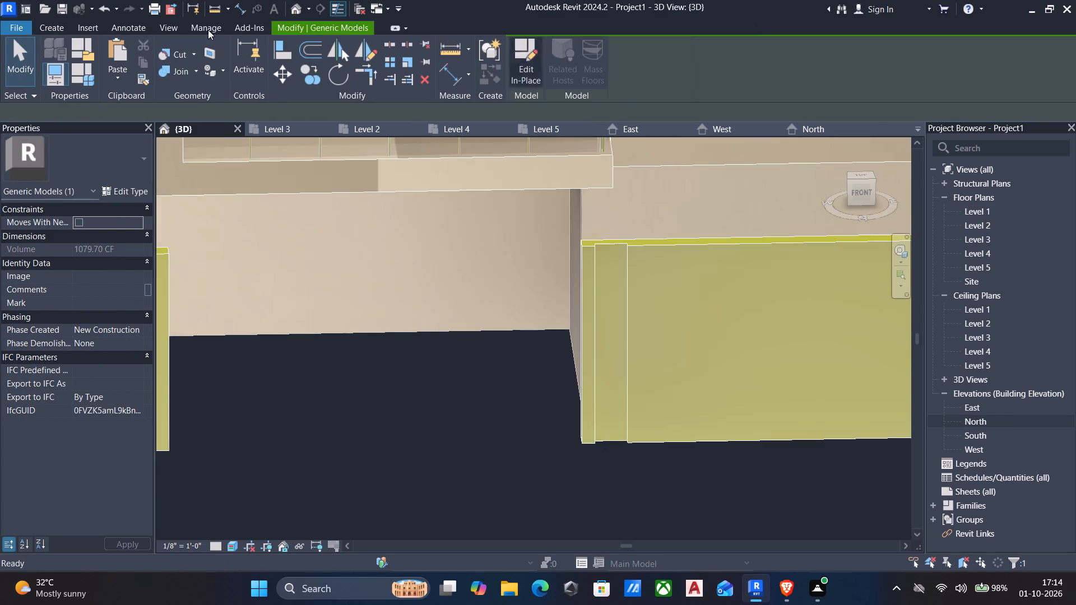
{"action": "left_click", "coordinate": [61, 24]}
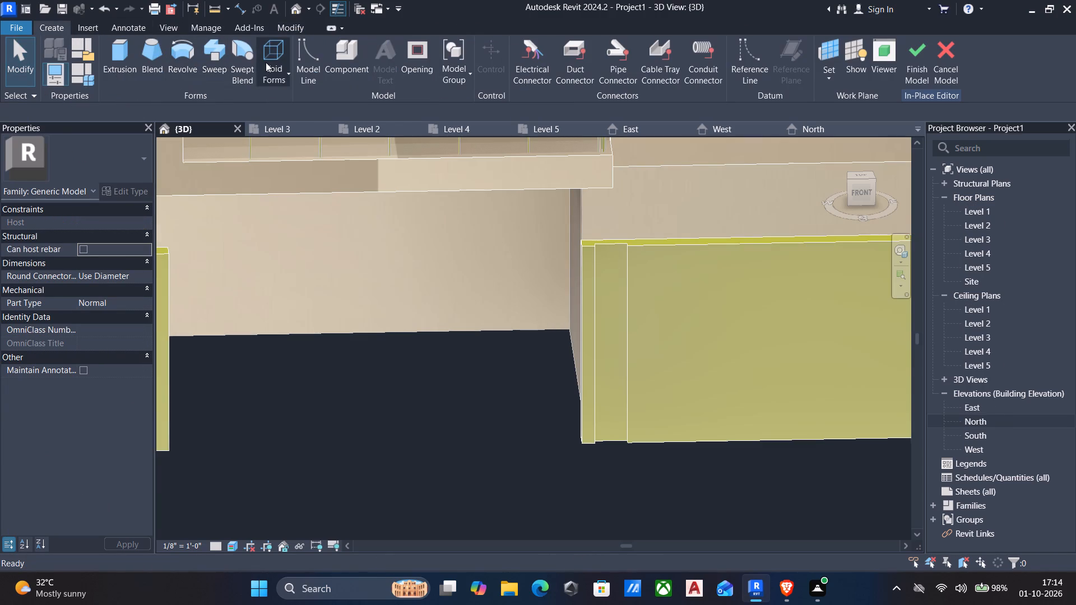
{"action": "left_click", "coordinate": [281, 71]}
{"action": "left_click", "coordinate": [292, 104]}
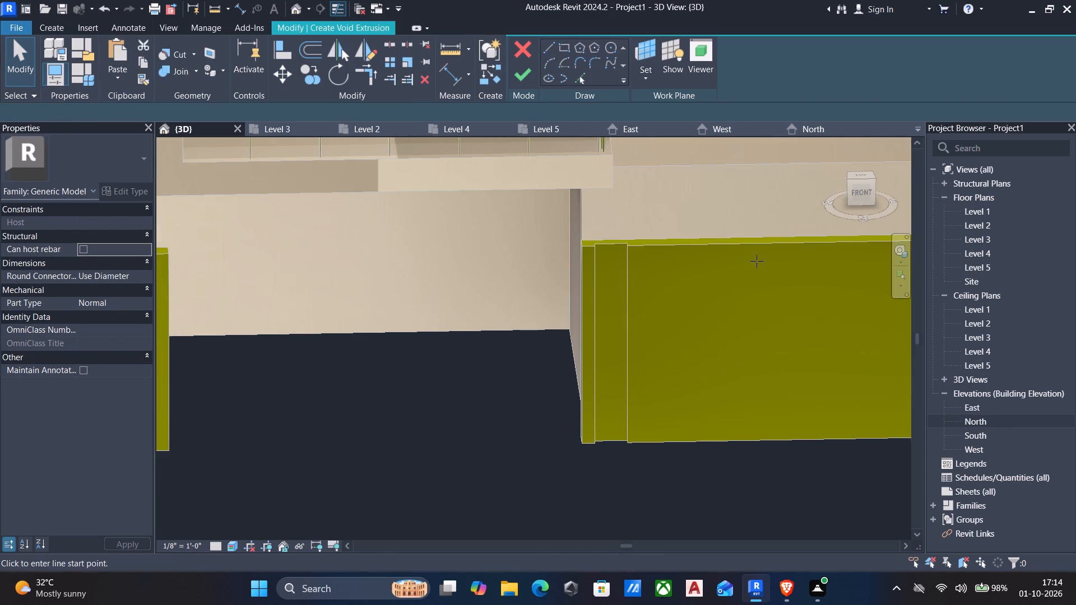
{"action": "left_click", "coordinate": [642, 80]}
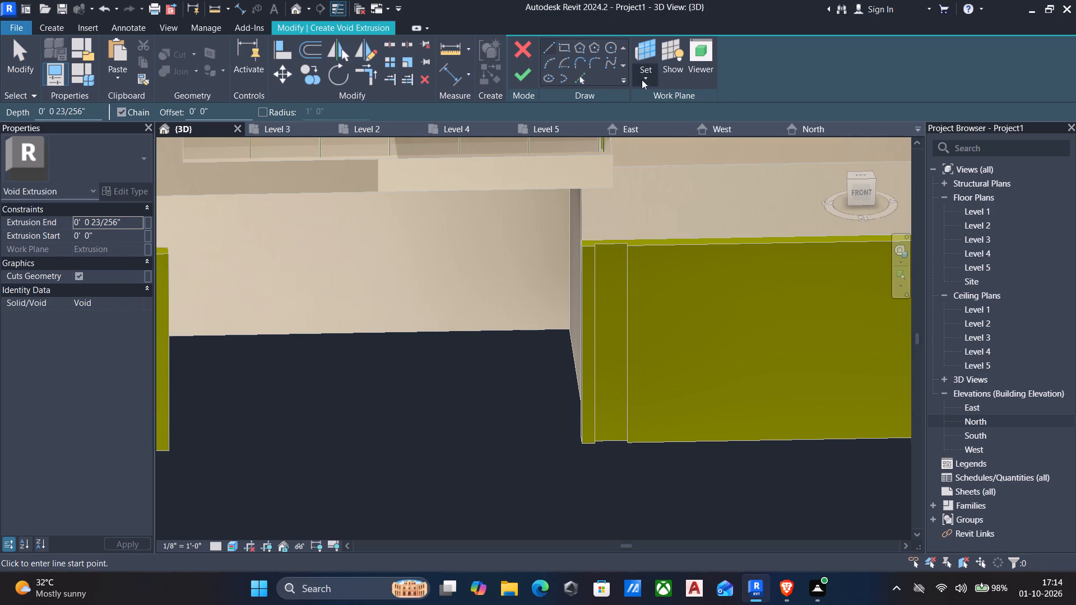
{"action": "left_click", "coordinate": [649, 120]}
{"action": "left_click", "coordinate": [672, 249]}
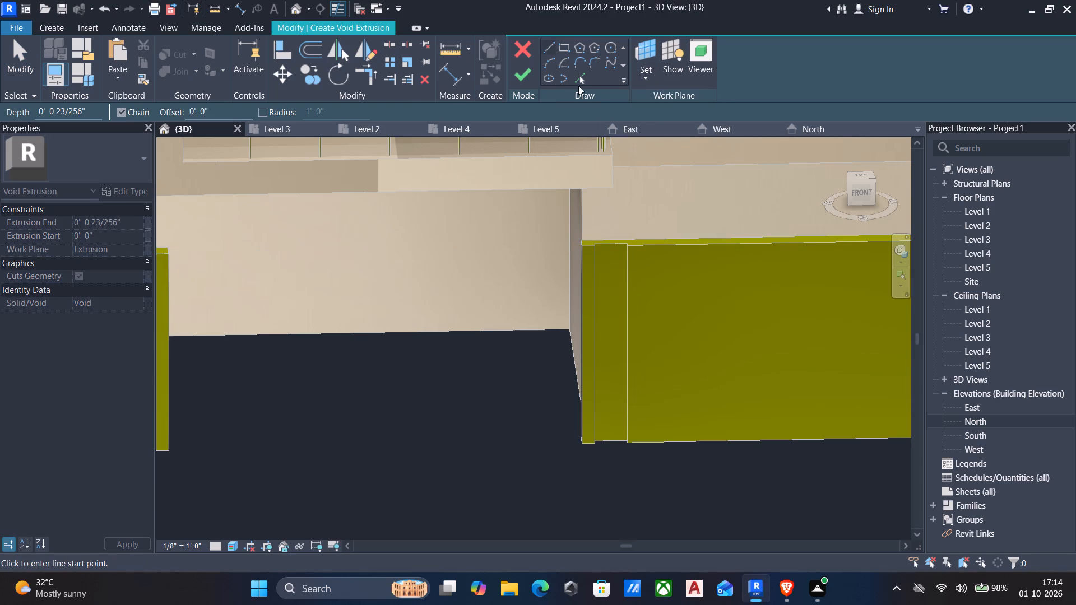
{"action": "left_click", "coordinate": [561, 49]}
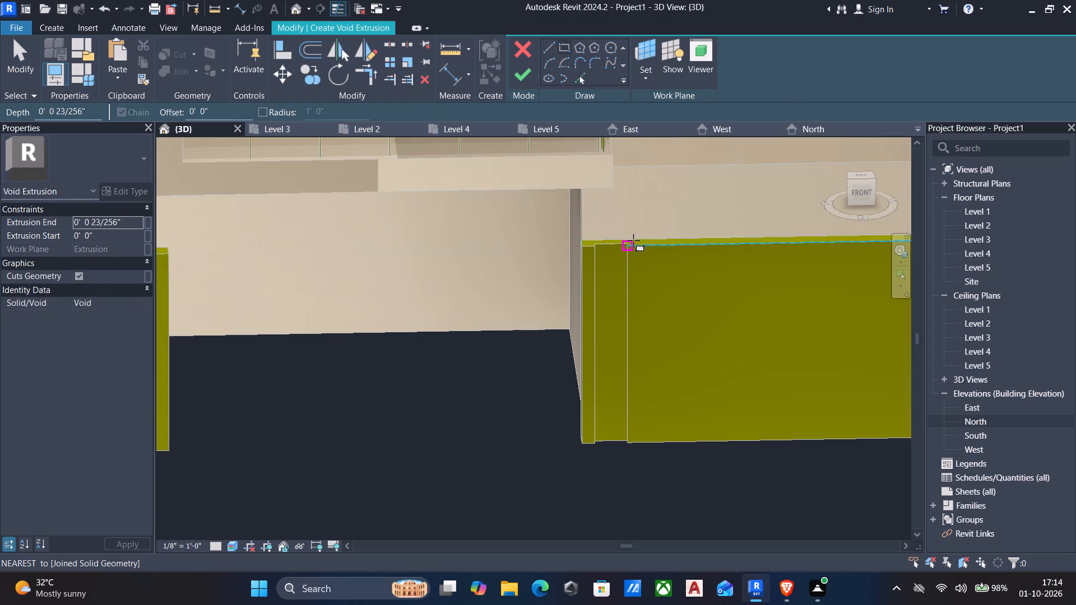
{"action": "left_click", "coordinate": [628, 243]}
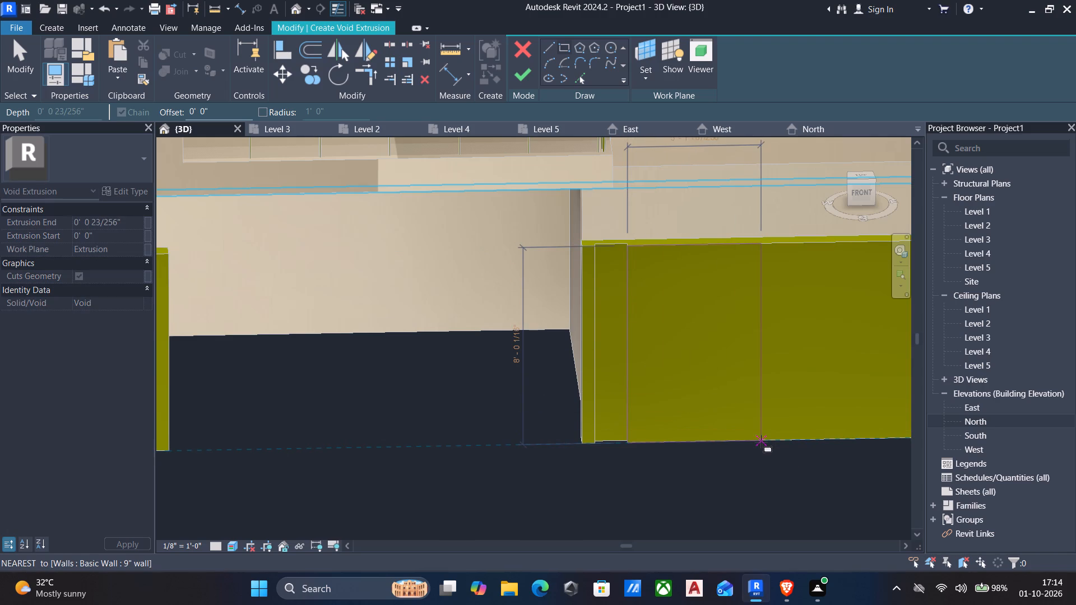
{"action": "left_click", "coordinate": [713, 442]}
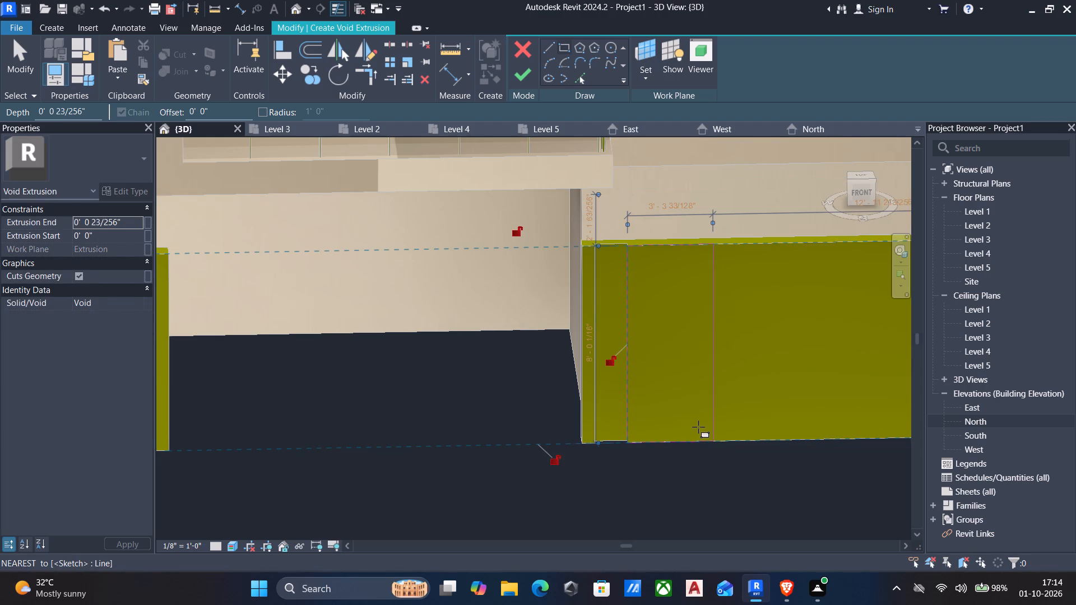
{"action": "key", "text": "Escape"}
{"action": "key", "text": "Escape"}
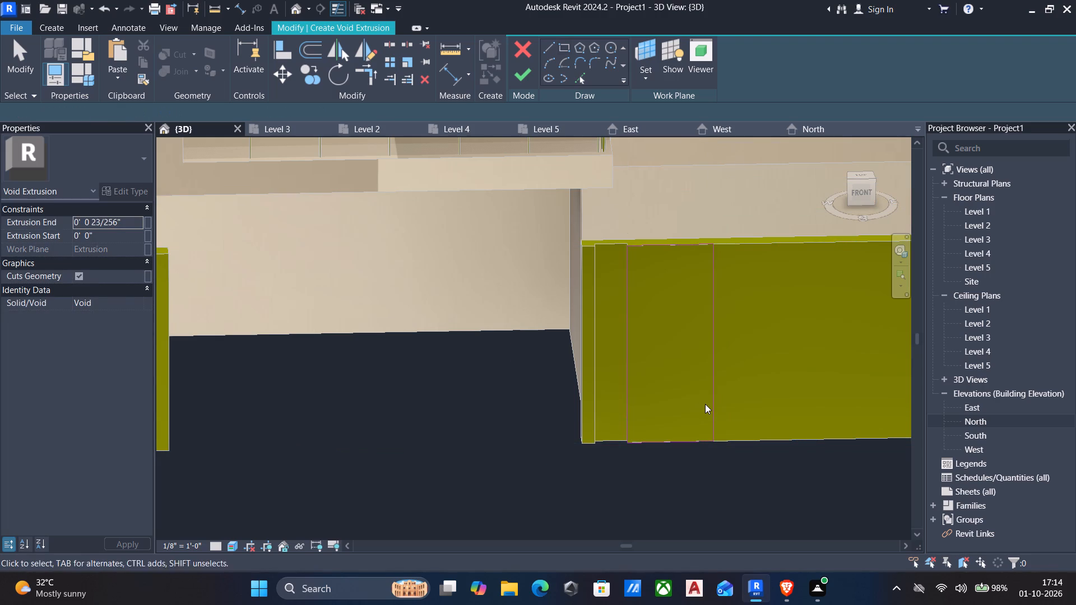
Set the void rectangle's width to 3' by moving its edge farther from the gate opening.
{"action": "left_click", "coordinate": [712, 403]}
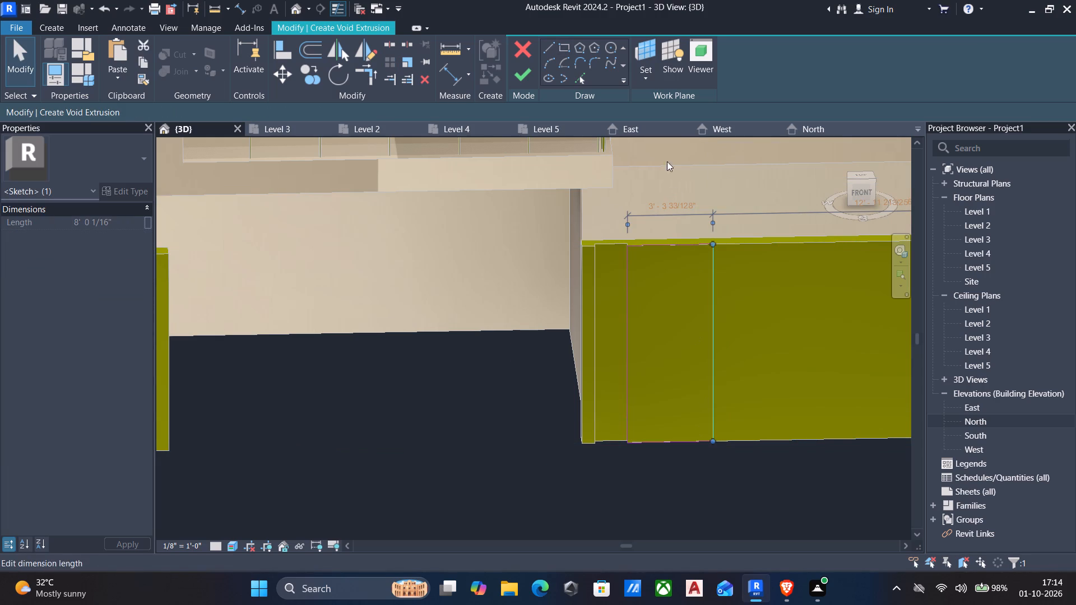
{"action": "left_click", "coordinate": [672, 206]}
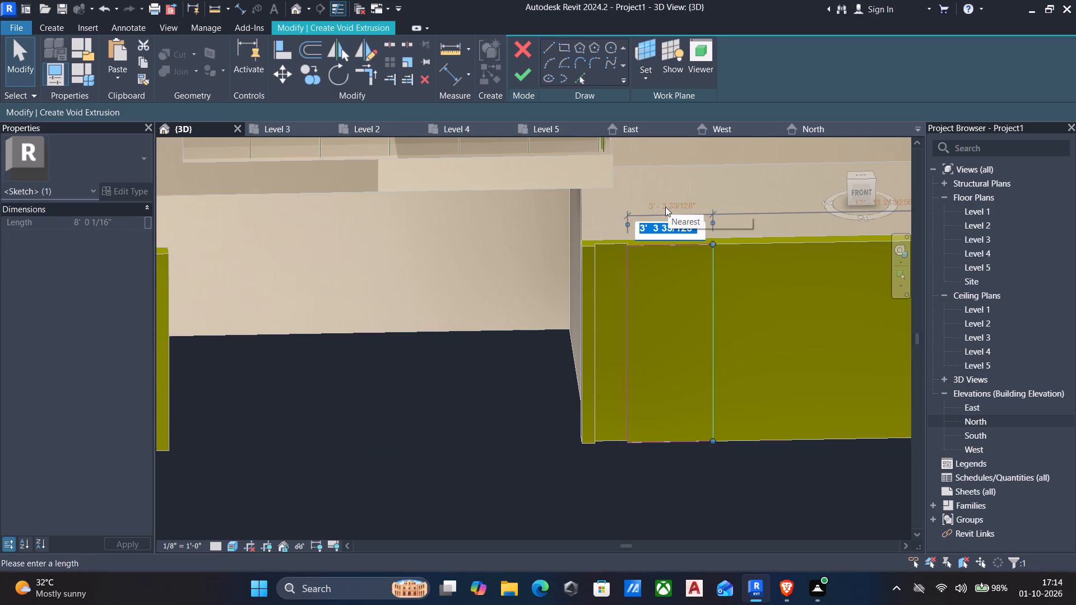
{"action": "type", "text": "3'"}
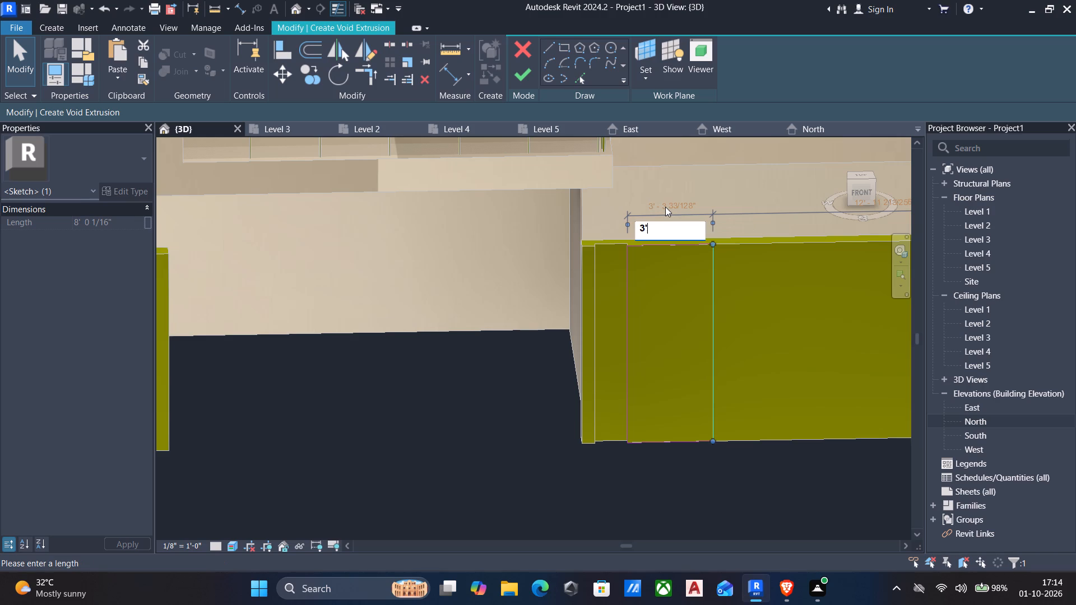
{"action": "key", "text": "Return"}
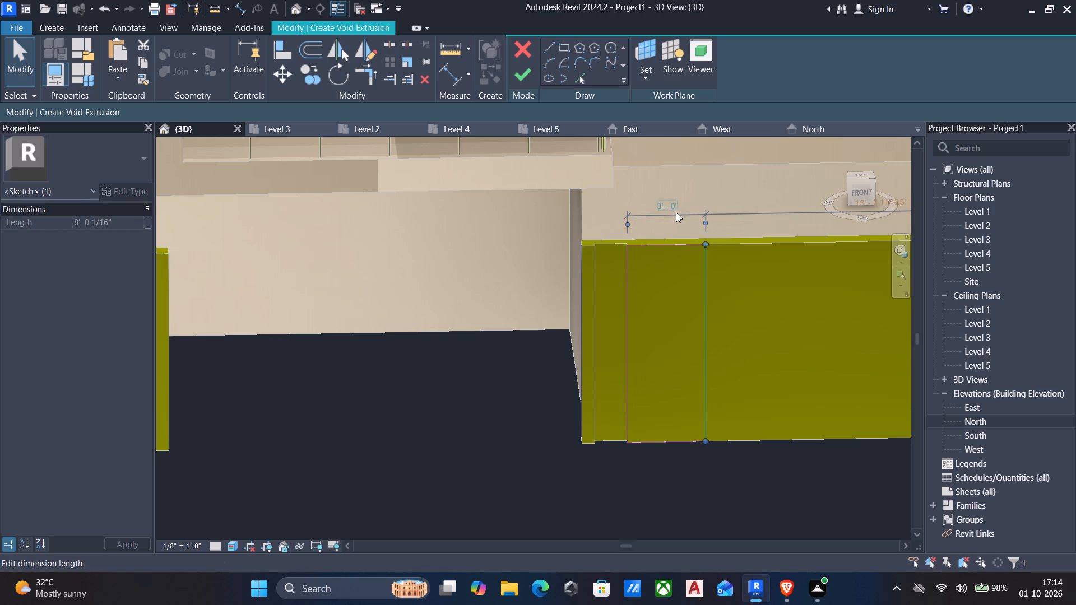
Lower the void rectangle's top edge below the wall top, making it about 7'-6" tall, and finish the sketch.
{"action": "left_click", "coordinate": [649, 246]}
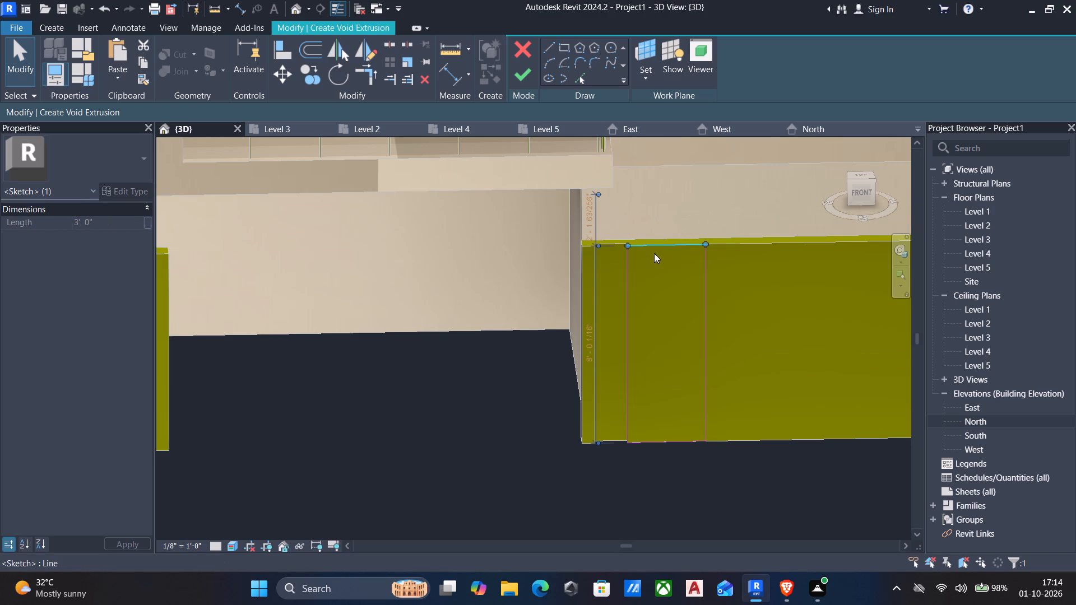
{"action": "key", "text": "Down"}
{"action": "key", "text": "Down"}
{"action": "key", "text": "Down"}
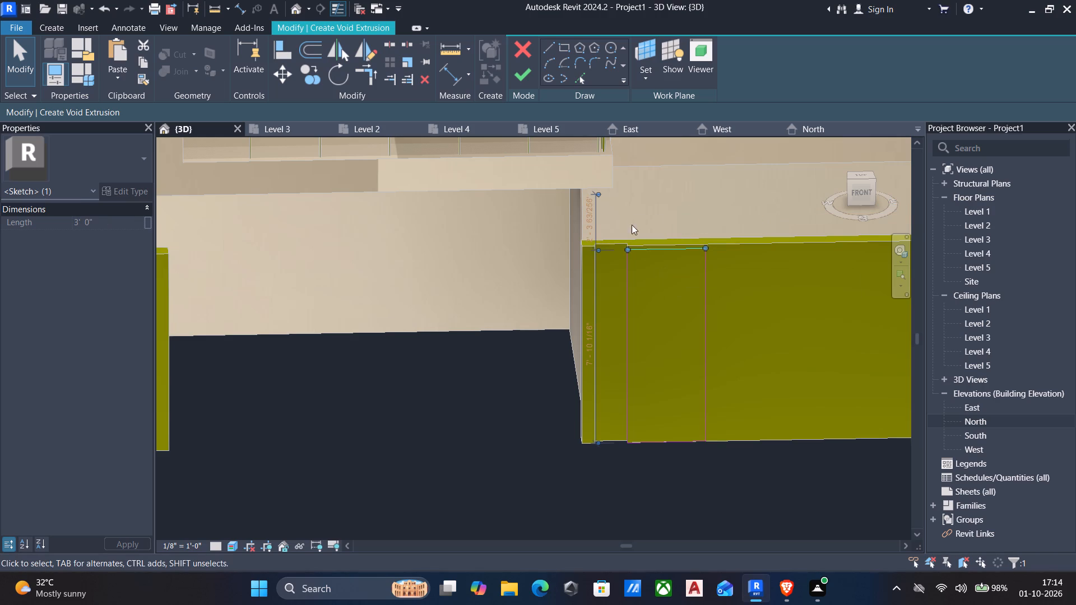
{"action": "key", "text": "Down"}
{"action": "key", "text": "Down"}
{"action": "key", "text": "Down"}
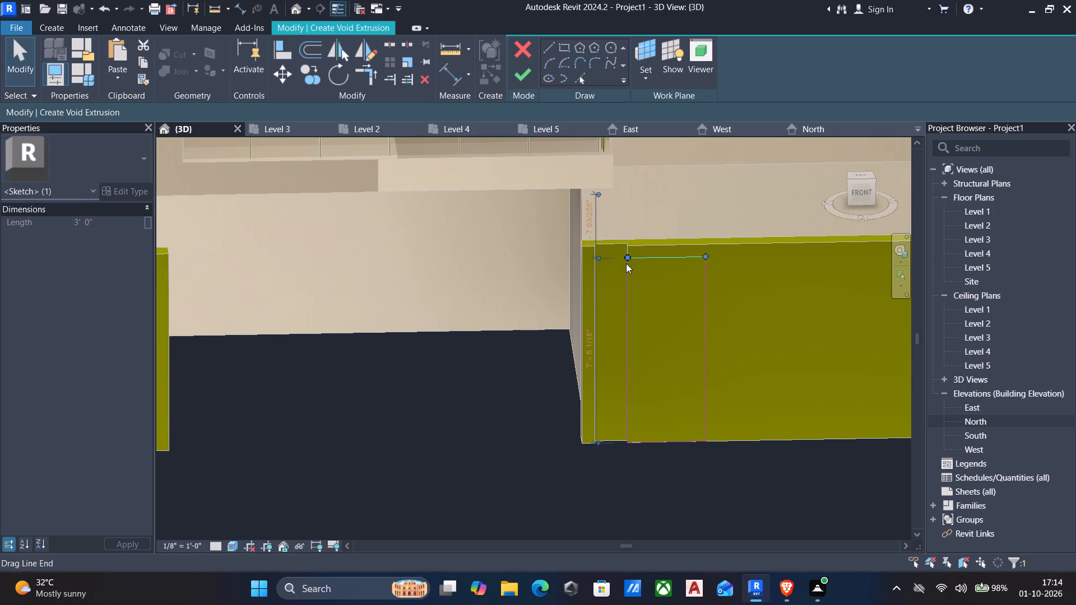
{"action": "key", "text": "Down"}
{"action": "key", "text": "Down"}
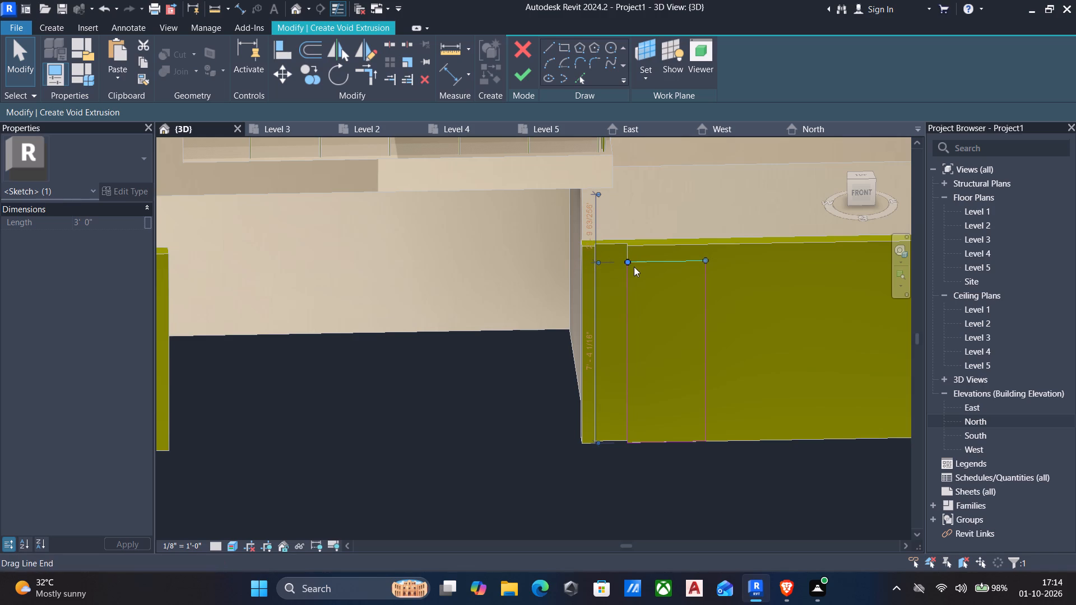
{"action": "scroll", "coordinate": [577, 228], "scroll_direction": "up", "scroll_amount": 10}
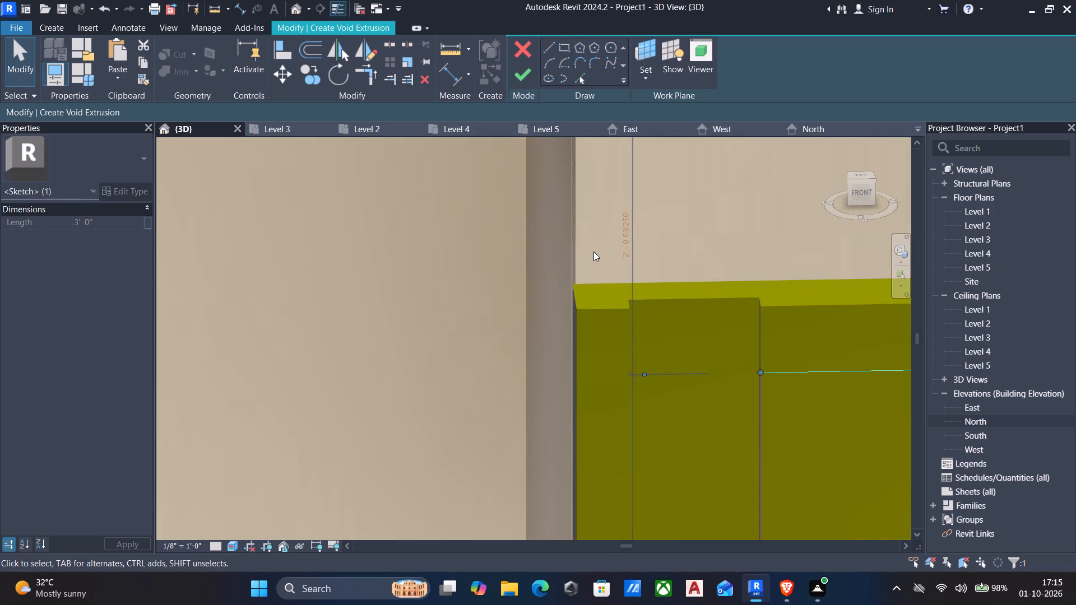
{"action": "key", "text": "Up"}
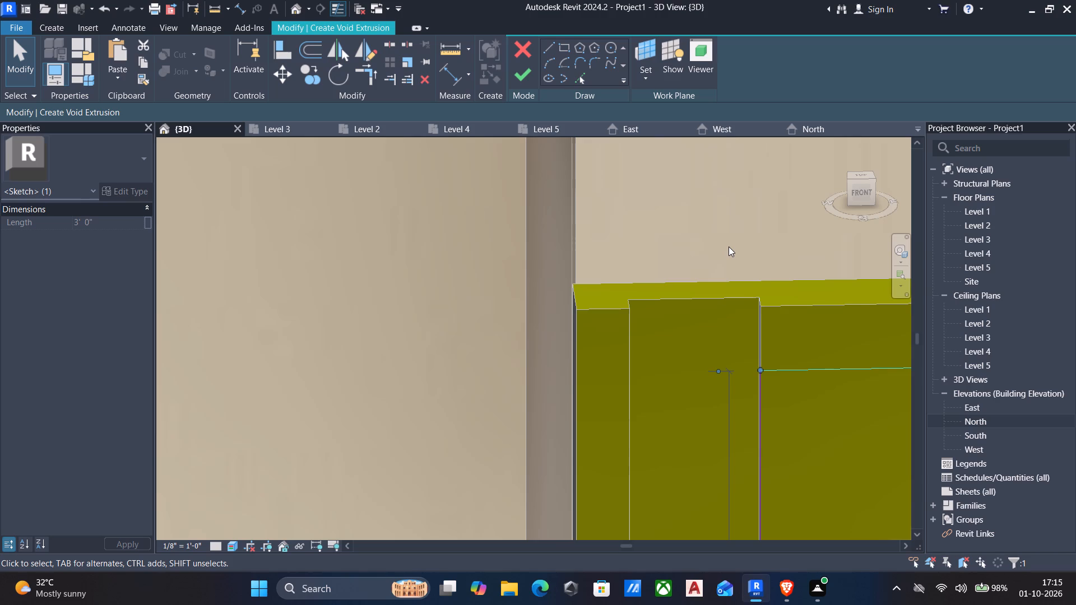
{"action": "key", "text": "Up"}
{"action": "key", "text": "Up"}
{"action": "key", "text": "Up"}
{"action": "key", "text": "Up"}
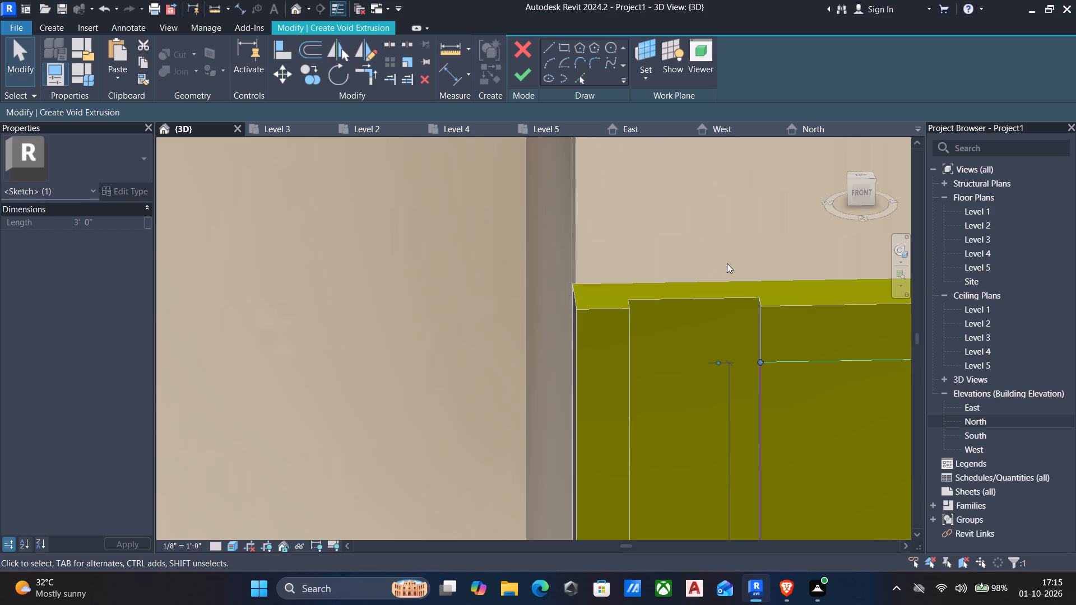
{"action": "scroll", "coordinate": [706, 279], "scroll_direction": "down", "scroll_amount": 4}
{"action": "middle_click_drag", "start_coordinate": [712, 292], "coordinate": [624, 284]}
{"action": "key", "text": "Up"}
{"action": "scroll", "coordinate": [420, 297], "scroll_direction": "down", "scroll_amount": 3}
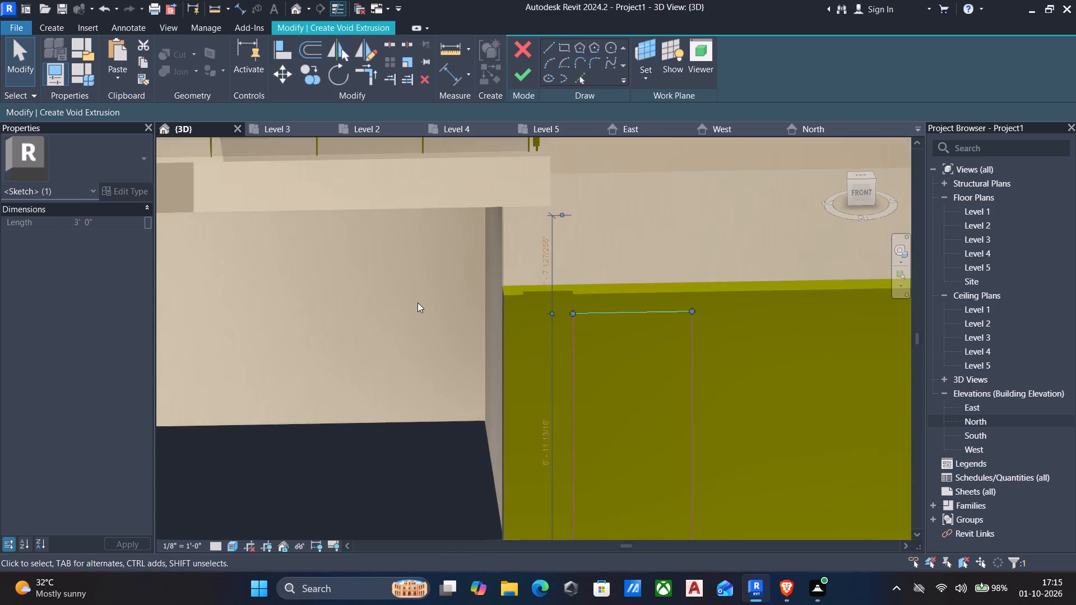
{"action": "scroll", "coordinate": [418, 302], "scroll_direction": "down", "scroll_amount": 4}
{"action": "middle_click_drag", "start_coordinate": [395, 295], "coordinate": [509, 285]}
{"action": "scroll", "coordinate": [411, 308], "scroll_direction": "down", "scroll_amount": 3}
{"action": "middle_click_drag", "start_coordinate": [405, 314], "coordinate": [430, 302]}
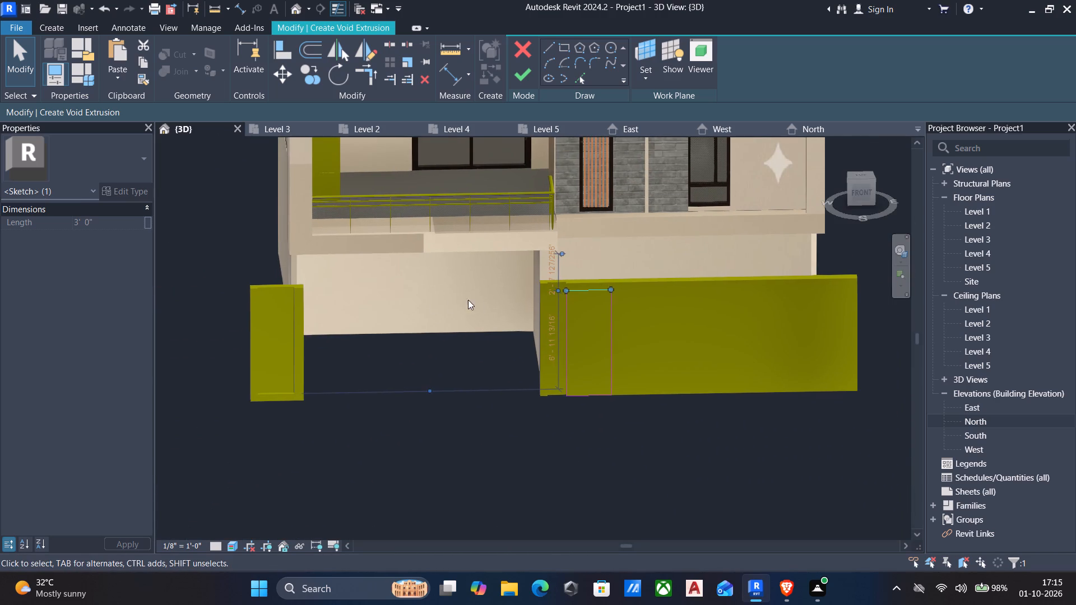
{"action": "scroll", "coordinate": [559, 313], "scroll_direction": "up", "scroll_amount": 1}
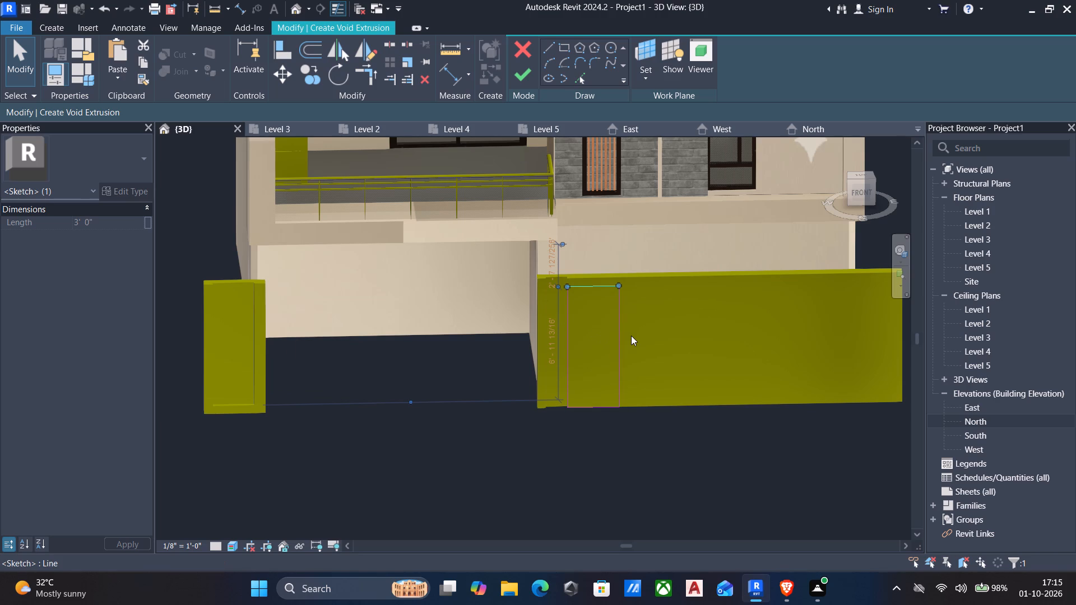
{"action": "scroll", "coordinate": [631, 336], "scroll_direction": "up", "scroll_amount": 4}
{"action": "key", "text": "Up"}
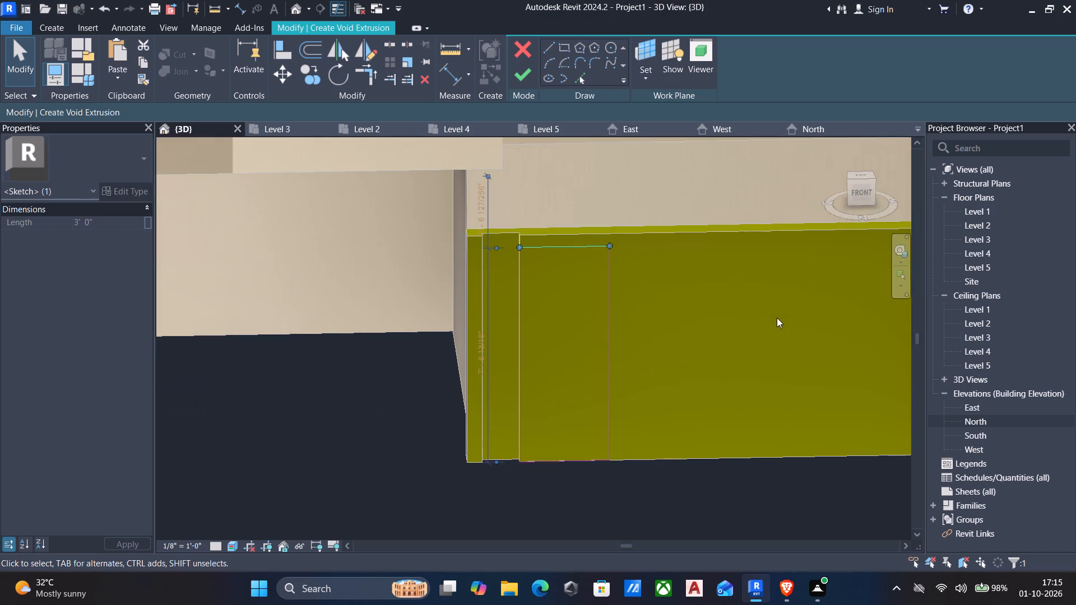
{"action": "key", "text": "Up"}
{"action": "left_click", "coordinate": [522, 81]}
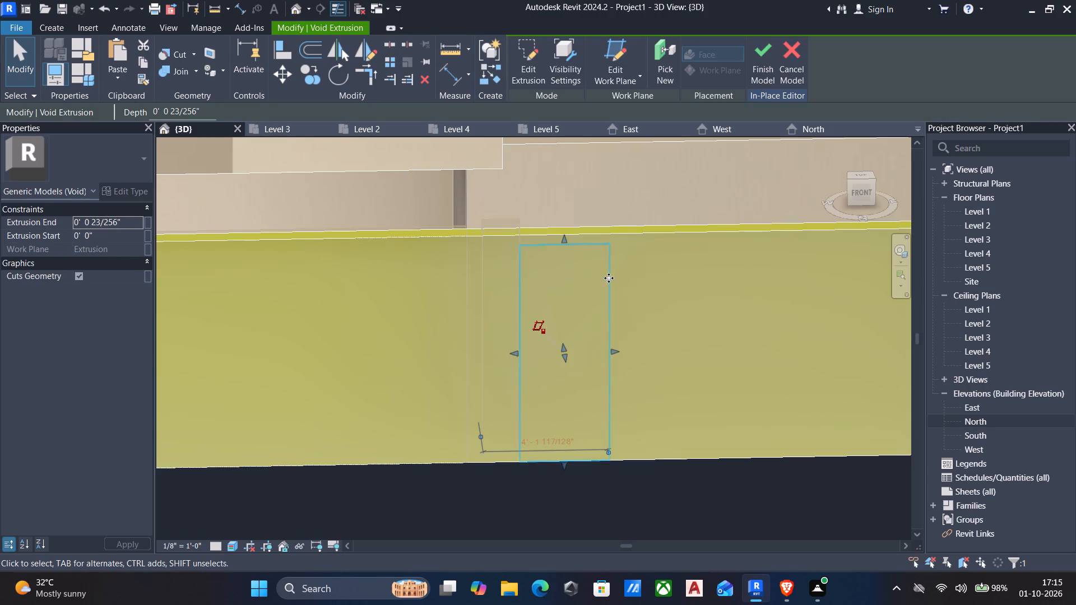
Set the new void's extrusion end to 1' so it cuts a doorway through the boundary wall.
{"action": "scroll", "coordinate": [593, 280], "scroll_direction": "down", "scroll_amount": 3}
{"action": "left_click", "coordinate": [128, 224]}
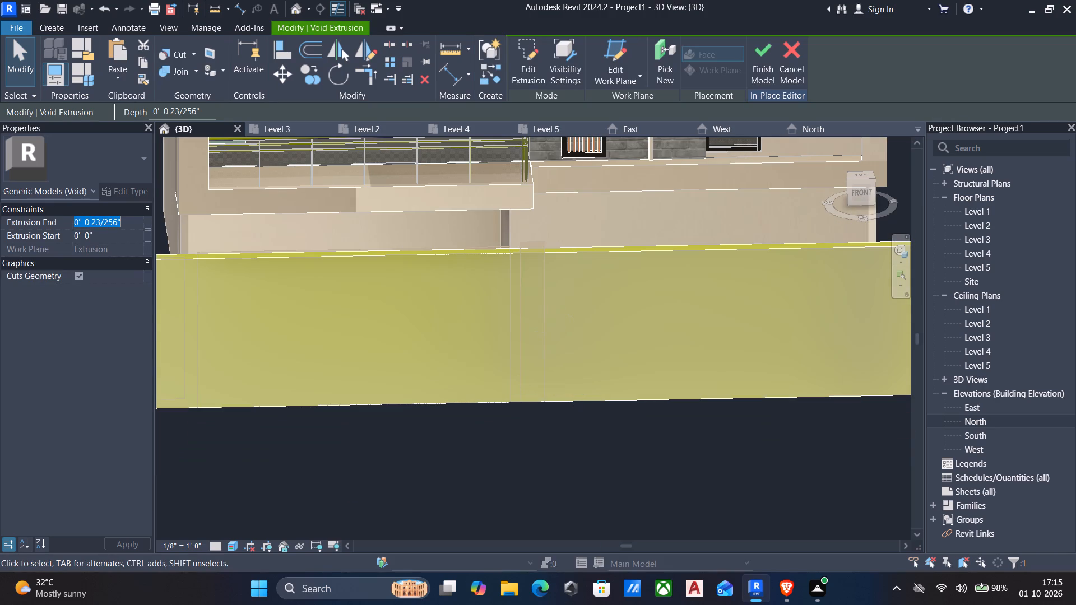
{"action": "key", "text": "1"}
{"action": "key", "text": "apostrophe"}
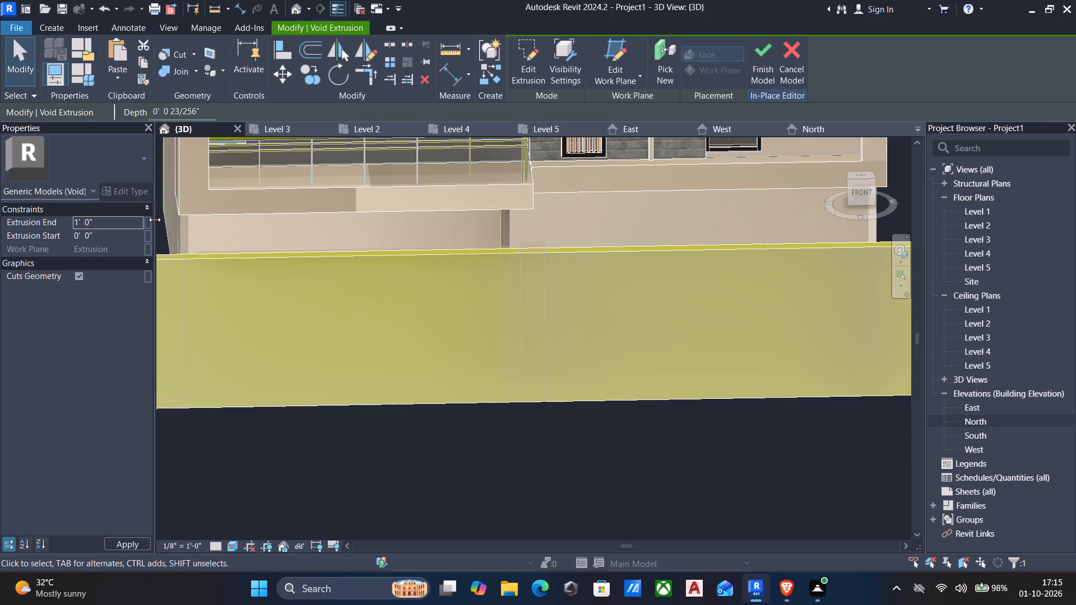
{"action": "key", "text": "Return"}
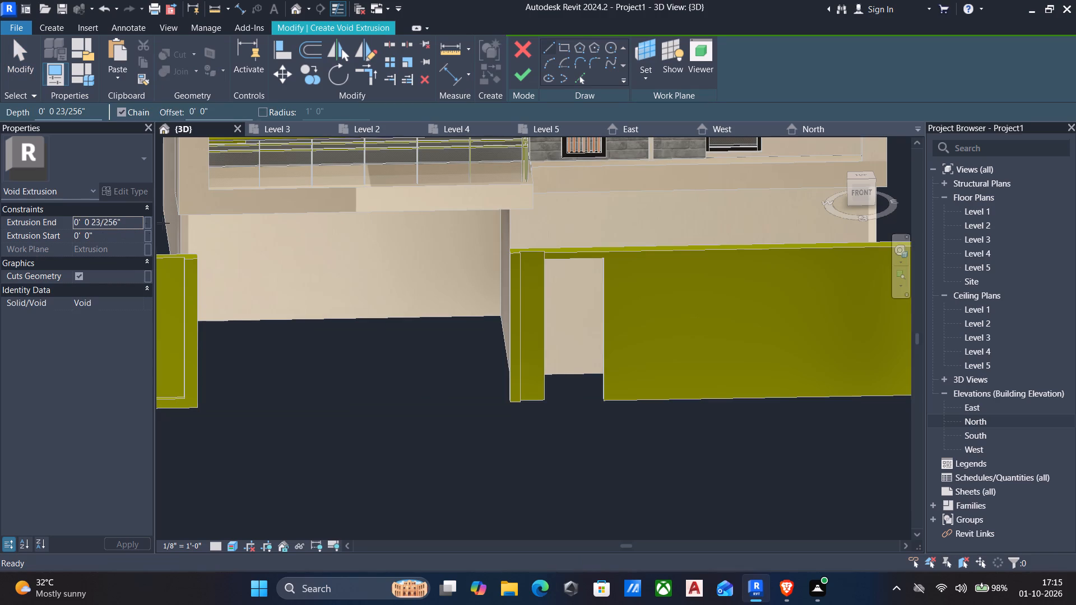
Examine the boundary wall's doorway and recesses from an angled view.
{"action": "middle_click_drag", "start_coordinate": [480, 270], "coordinate": [428, 277], "text": "shift"}
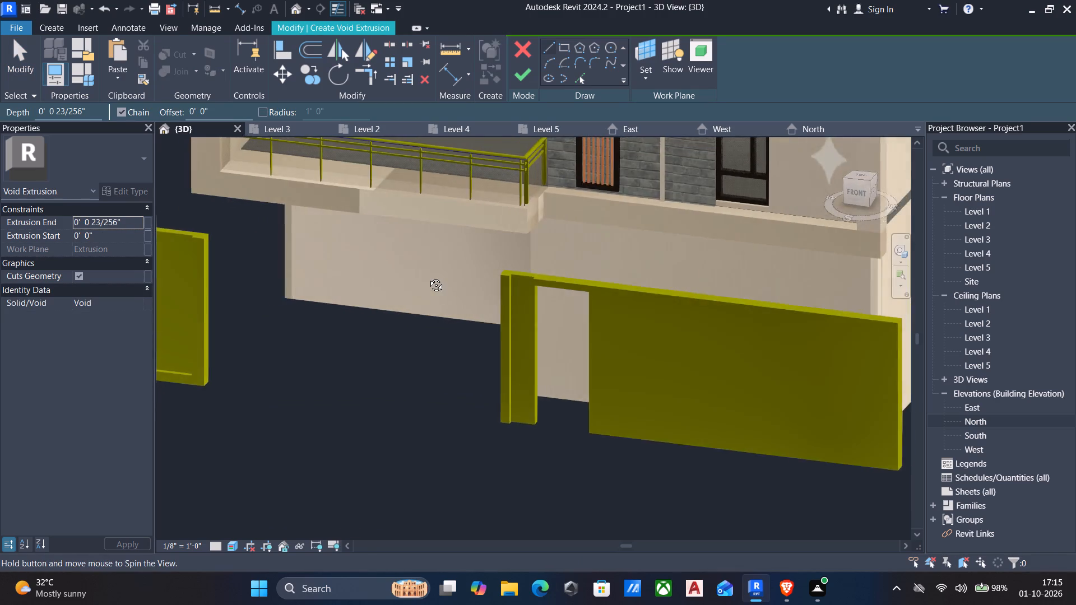
{"action": "middle_click_drag", "start_coordinate": [428, 277], "coordinate": [401, 272], "text": "shift"}
{"action": "scroll", "coordinate": [402, 267], "scroll_direction": "down", "scroll_amount": 2}
{"action": "middle_click_drag", "start_coordinate": [409, 296], "coordinate": [424, 254], "text": "shift"}
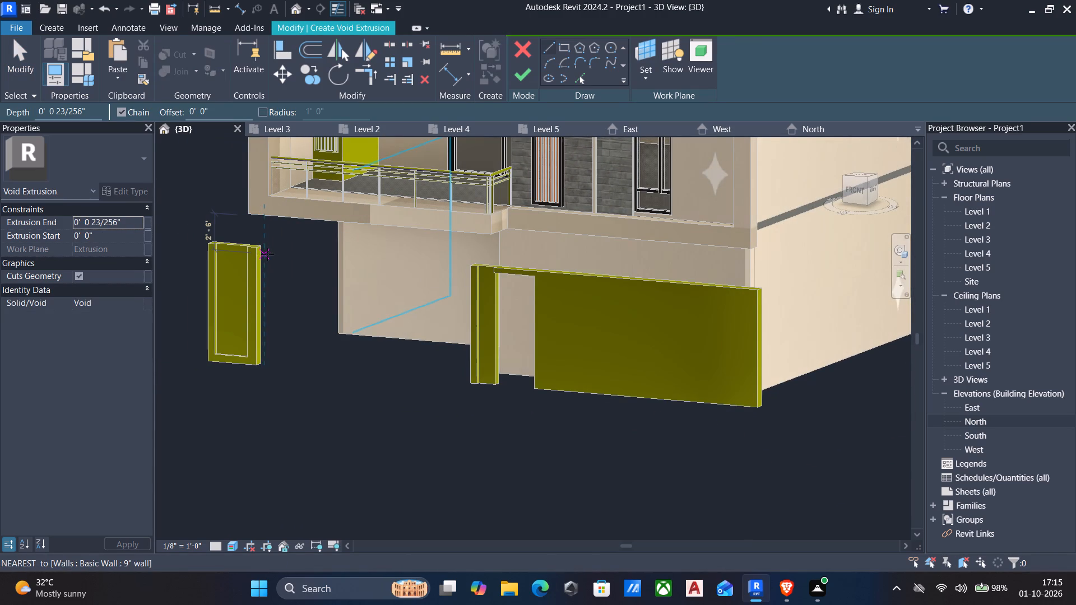
{"action": "key", "text": "Escape"}
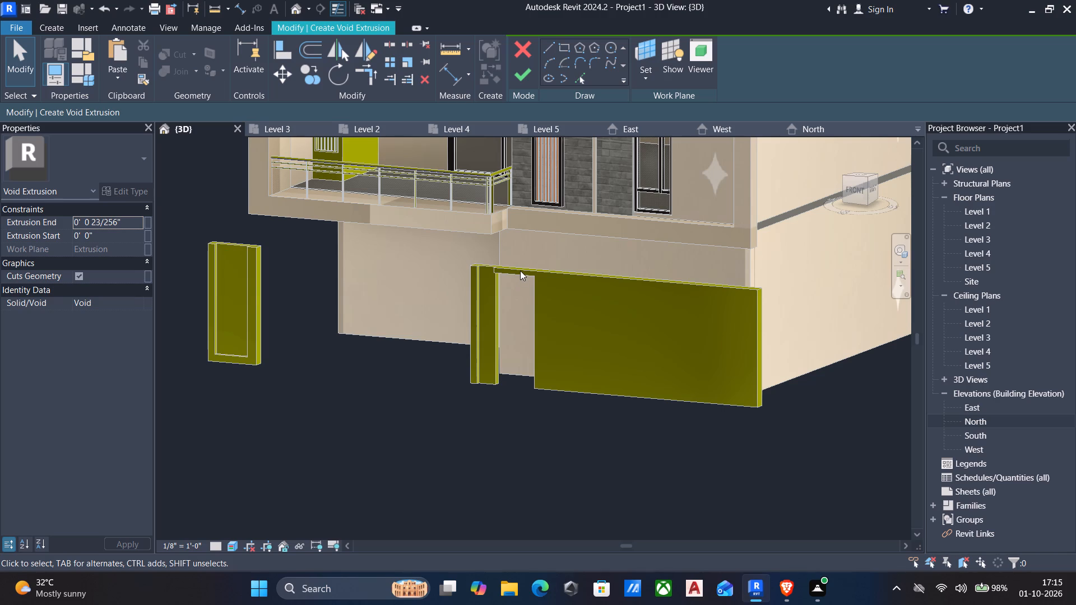
{"action": "scroll", "coordinate": [527, 265], "scroll_direction": "down", "scroll_amount": 2}
{"action": "middle_click_drag", "start_coordinate": [528, 269], "coordinate": [468, 256]}
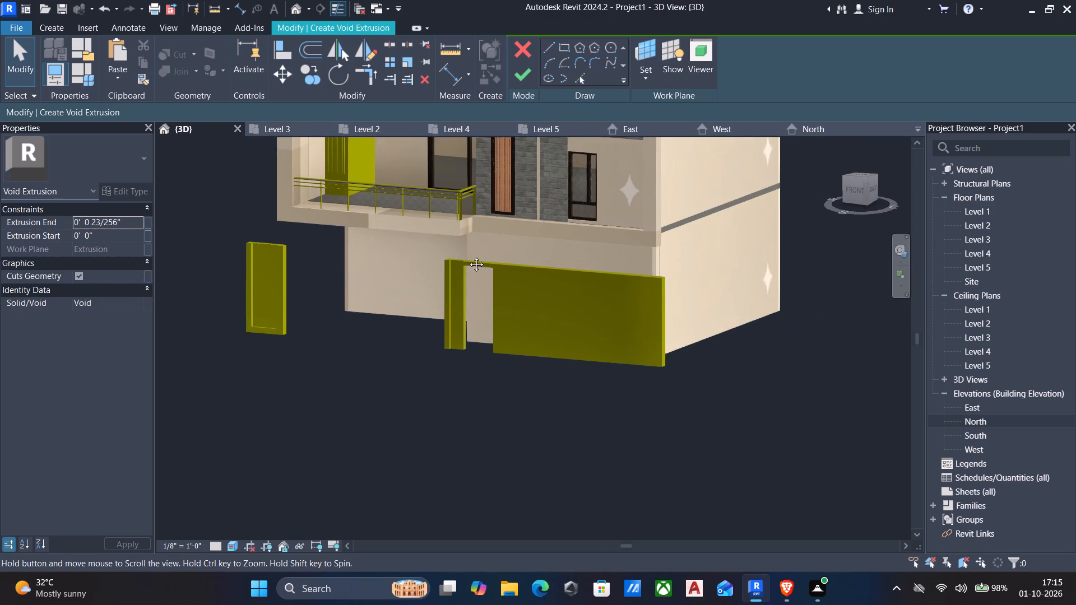
{"action": "middle_click_drag", "start_coordinate": [468, 256], "coordinate": [446, 250]}
{"action": "middle_click_drag", "start_coordinate": [483, 269], "coordinate": [484, 268], "text": "shift"}
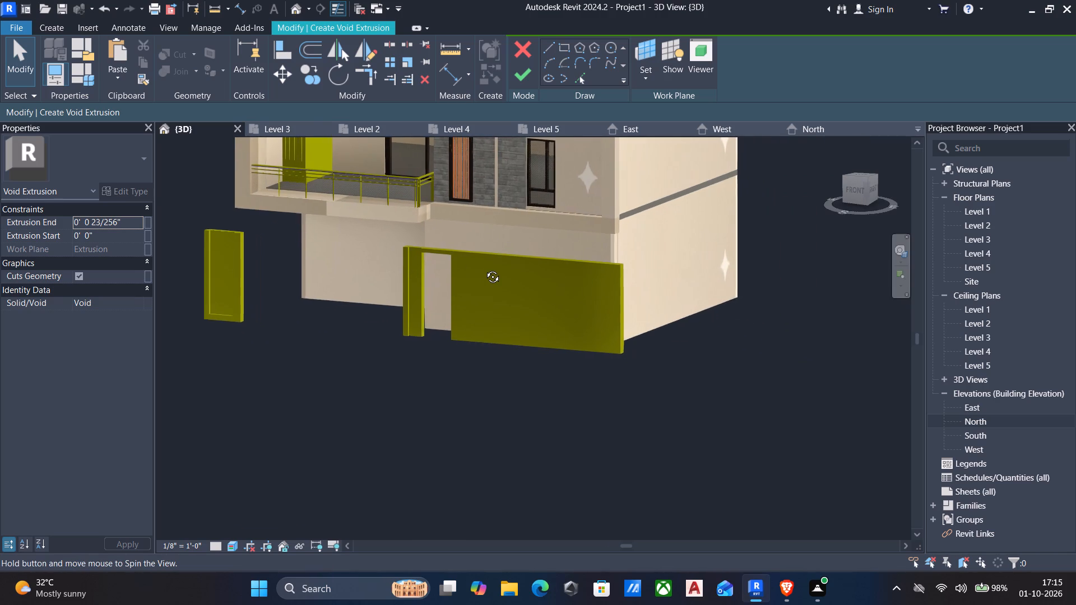
Discard the empty void extrusion sketch and finish the in-place model, skipping the project save.
{"action": "middle_click_drag", "start_coordinate": [484, 268], "coordinate": [495, 267], "text": "shift"}
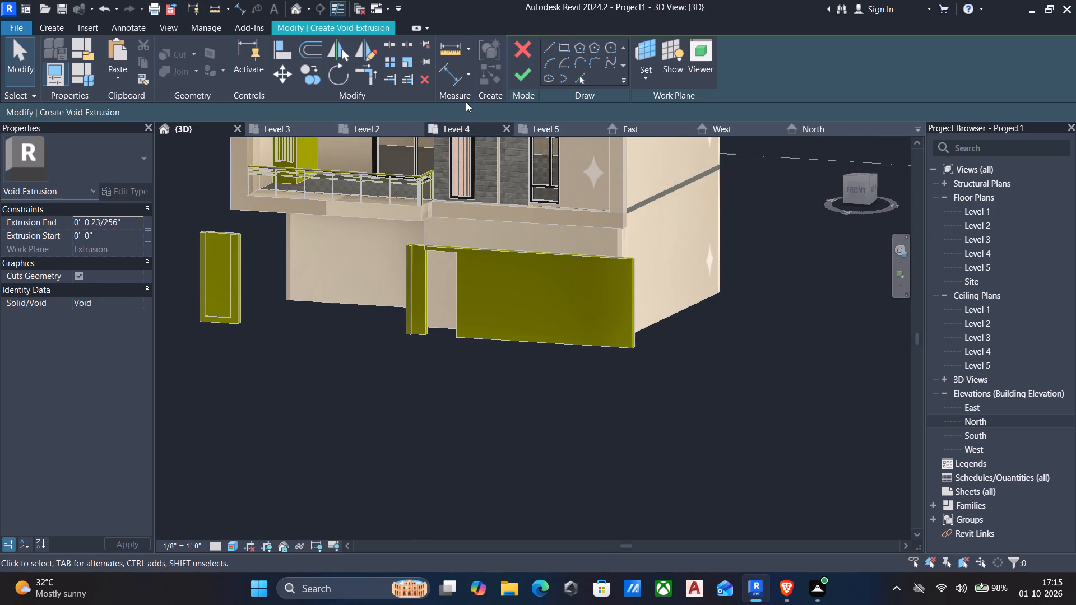
{"action": "left_click", "coordinate": [62, 30]}
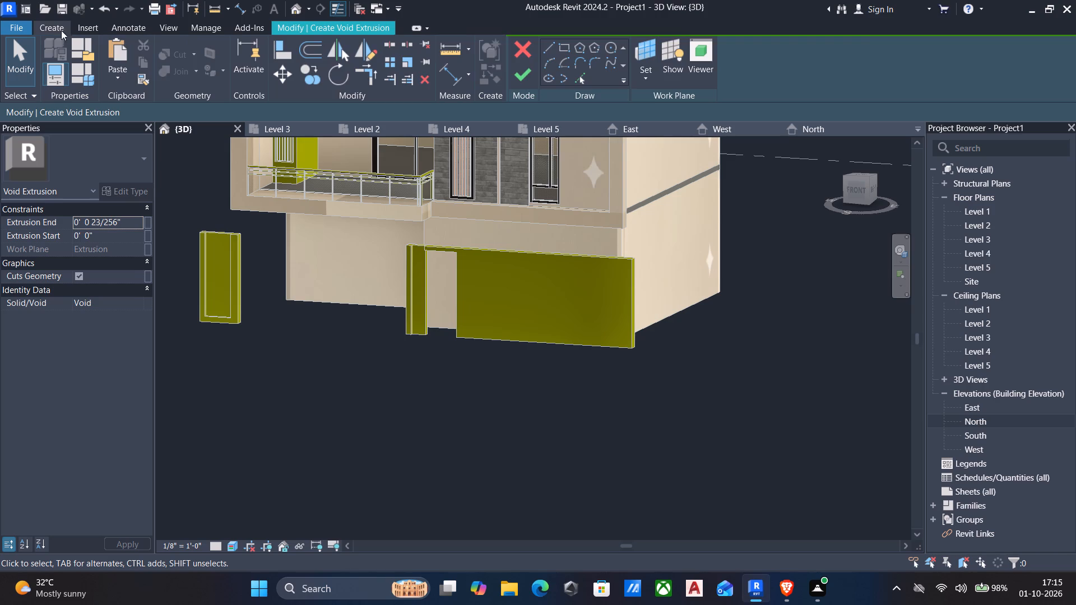
{"action": "left_click", "coordinate": [291, 29]}
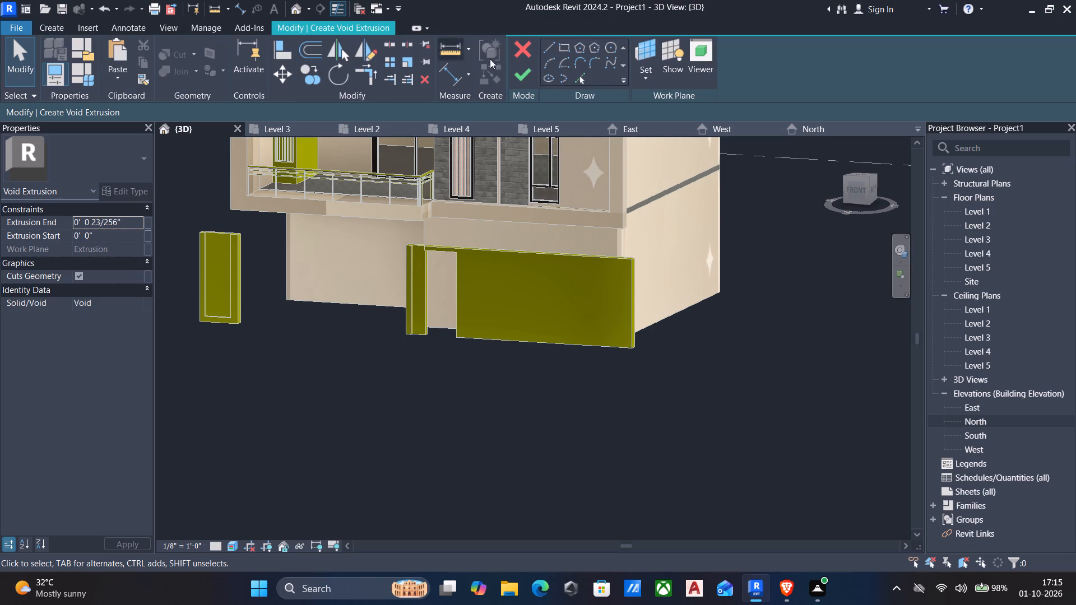
{"action": "left_click", "coordinate": [538, 80]}
{"action": "left_click", "coordinate": [520, 80]}
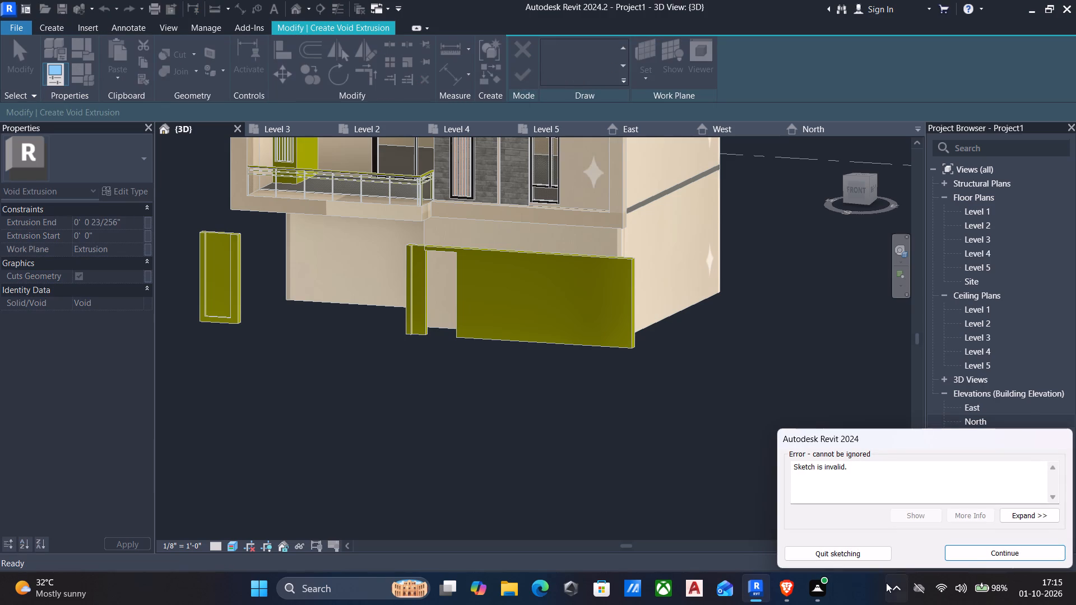
{"action": "left_click", "coordinate": [985, 551]}
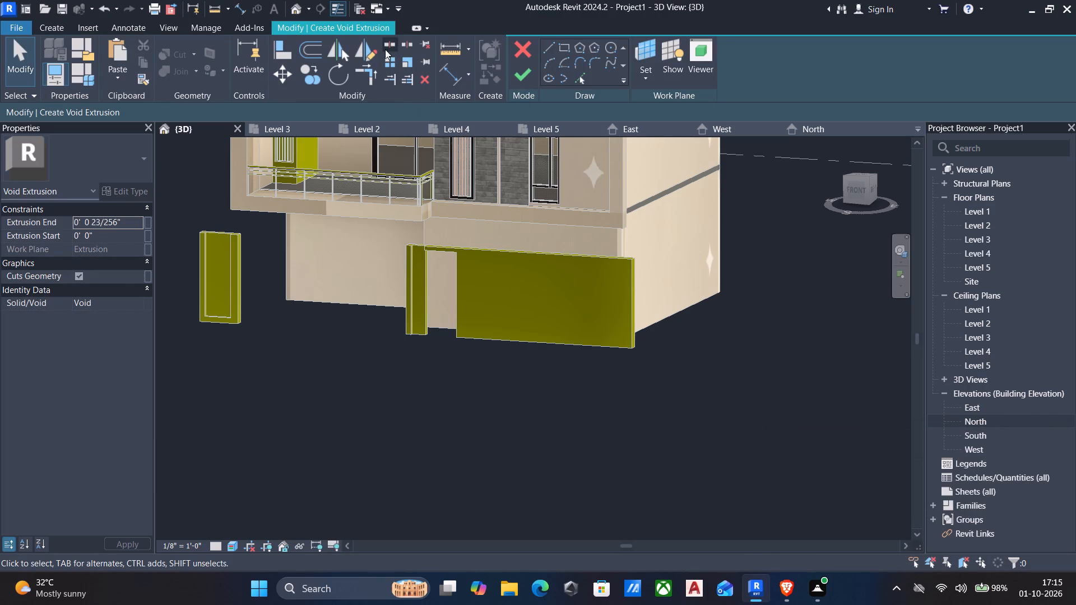
{"action": "left_click", "coordinate": [519, 46]}
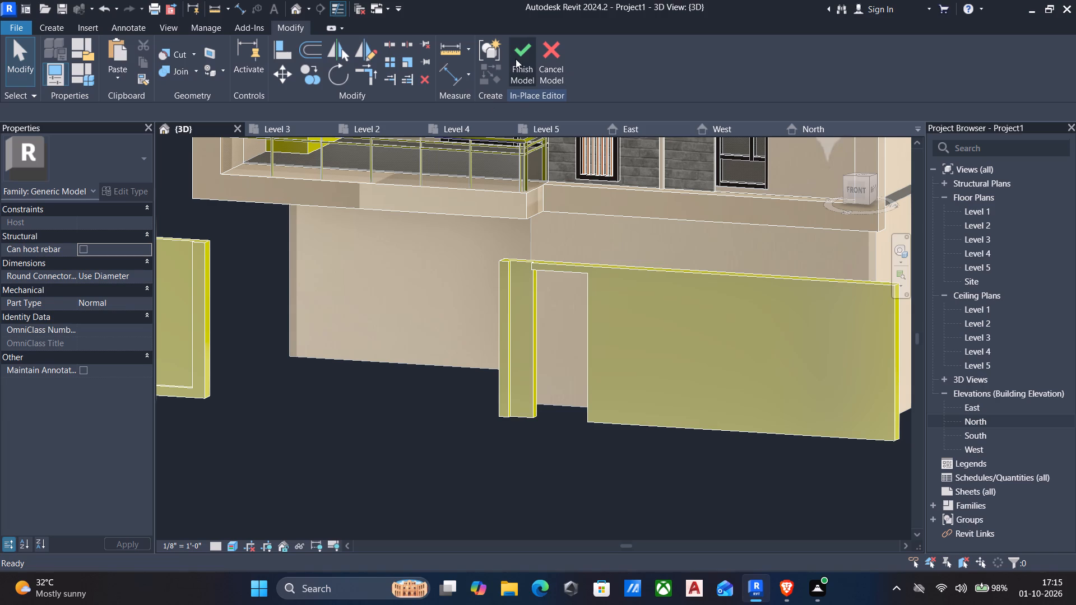
{"action": "left_click", "coordinate": [517, 57]}
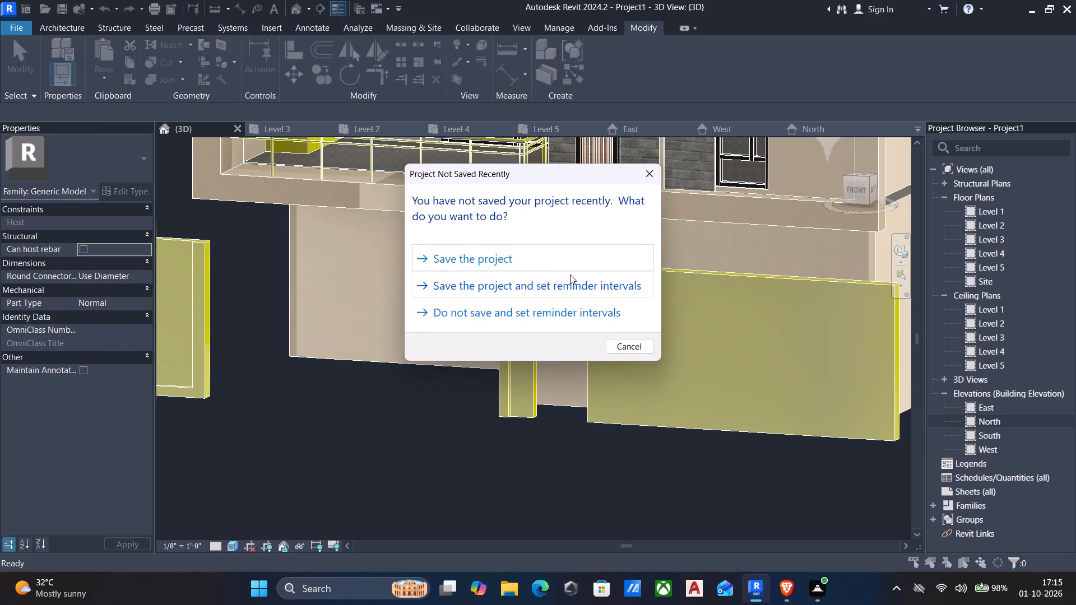
{"action": "left_click", "coordinate": [627, 346]}
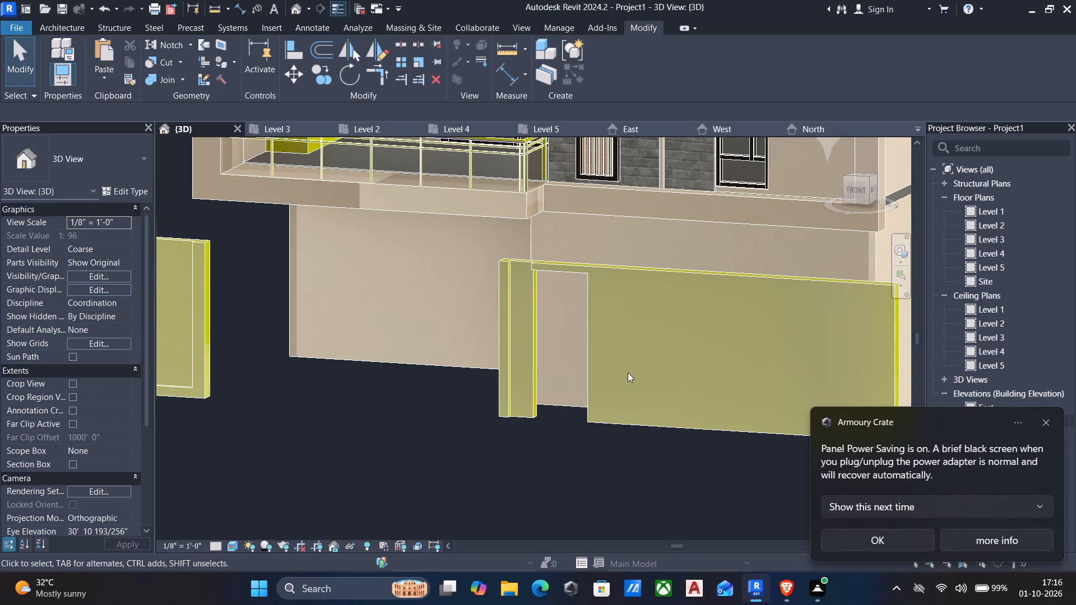
{"action": "left_click", "coordinate": [1047, 426]}
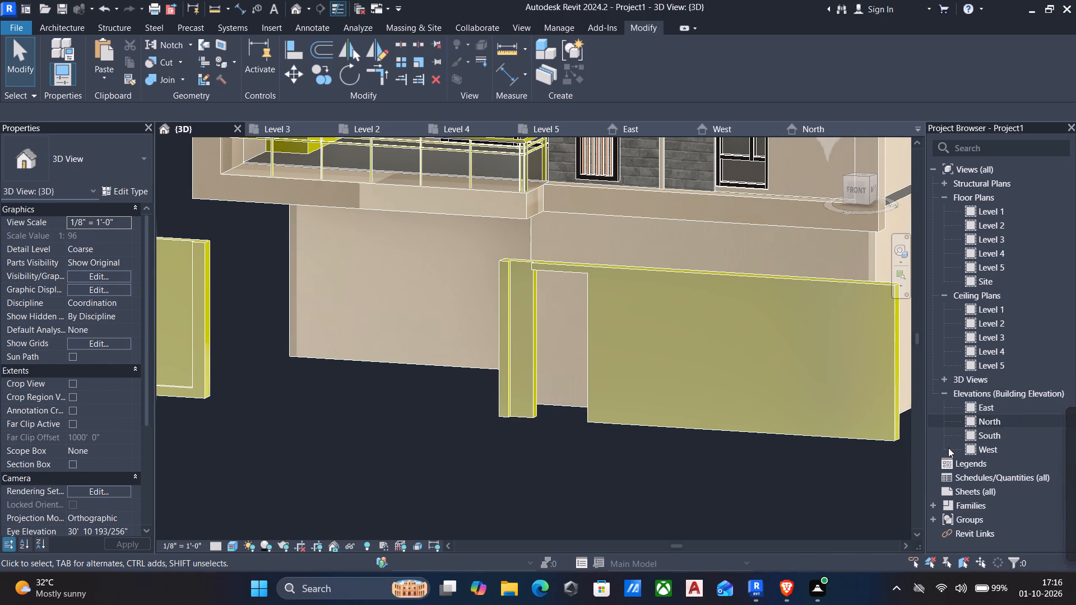
Reopen the generic model containing the front boundary wall for in-place editing.
{"action": "scroll", "coordinate": [947, 449], "scroll_direction": "down", "scroll_amount": 2}
{"action": "middle_click_drag", "start_coordinate": [878, 467], "coordinate": [809, 472], "text": "shift"}
{"action": "scroll", "coordinate": [788, 467], "scroll_direction": "down", "scroll_amount": 2}
{"action": "middle_click_drag", "start_coordinate": [631, 449], "coordinate": [656, 447]}
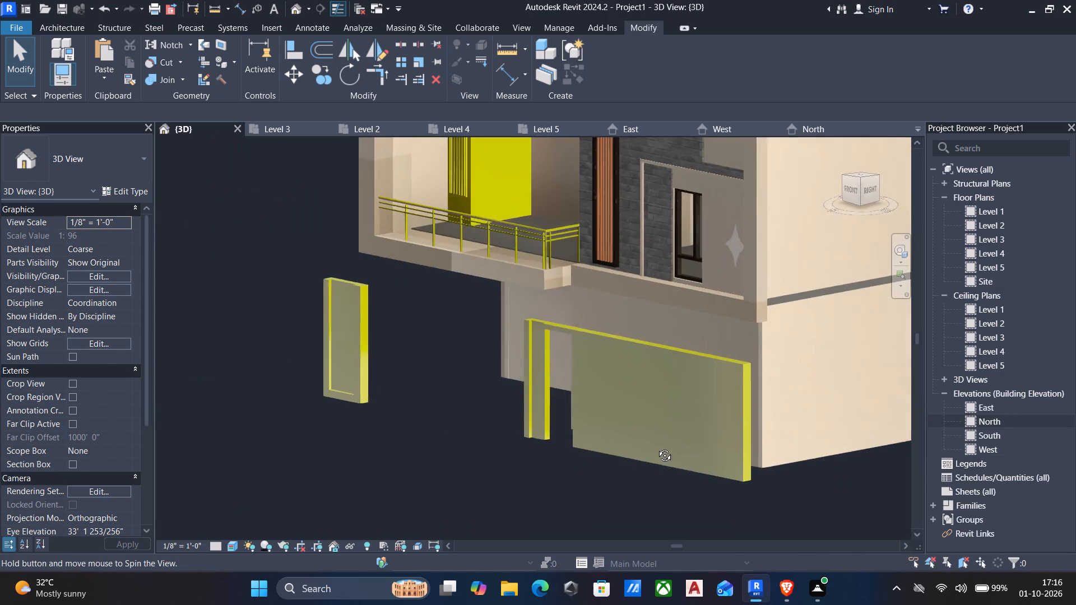
{"action": "middle_click_drag", "start_coordinate": [656, 447], "coordinate": [751, 441]}
{"action": "scroll", "coordinate": [611, 351], "scroll_direction": "up", "scroll_amount": 1}
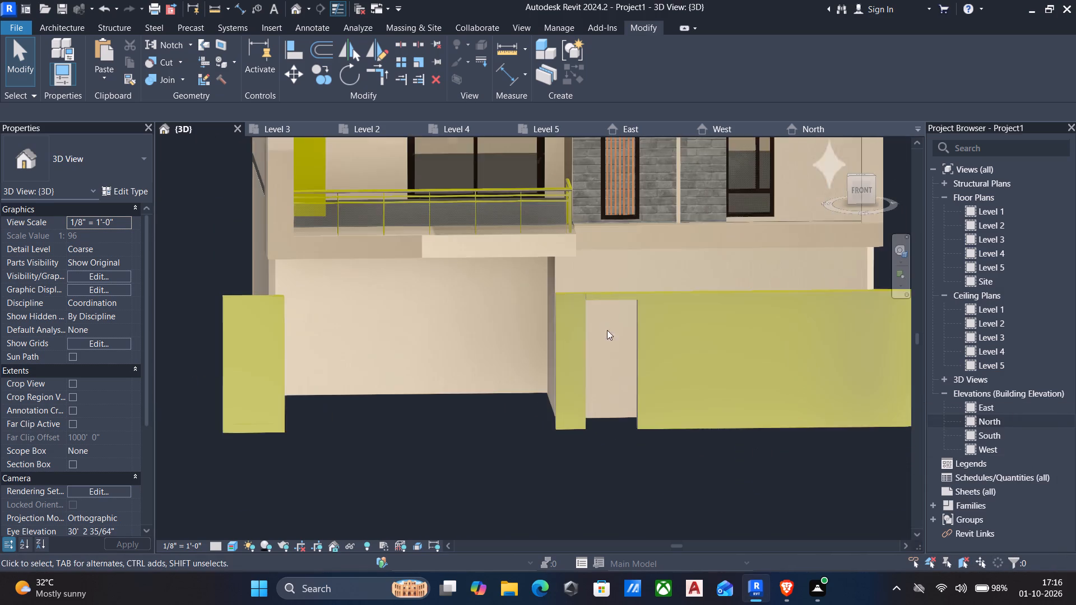
{"action": "scroll", "coordinate": [607, 330], "scroll_direction": "up", "scroll_amount": 1}
{"action": "middle_click_drag", "start_coordinate": [596, 314], "coordinate": [559, 319]}
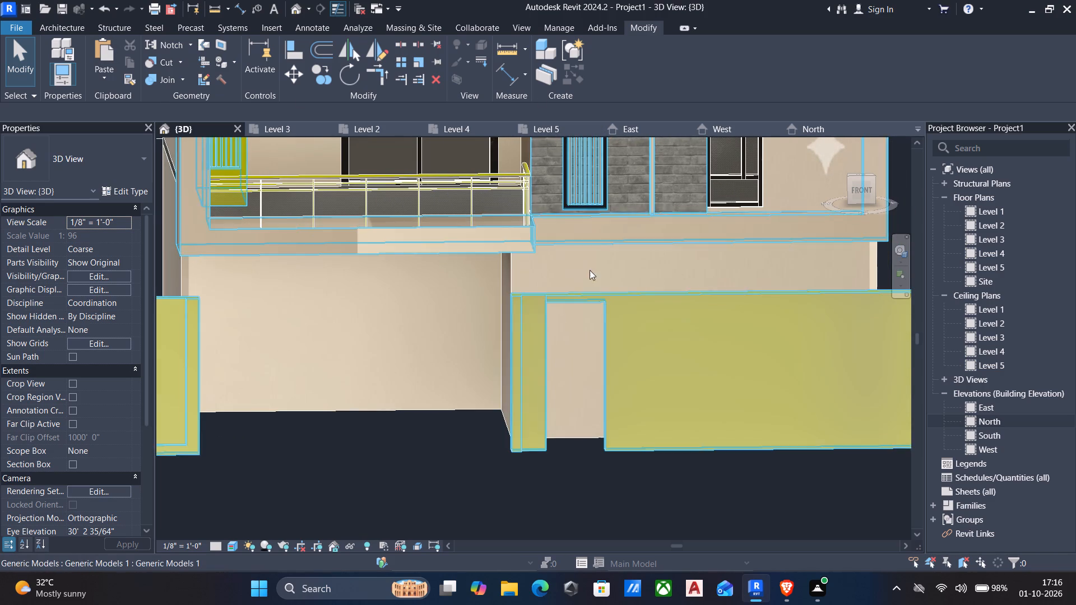
{"action": "left_click", "coordinate": [644, 296]}
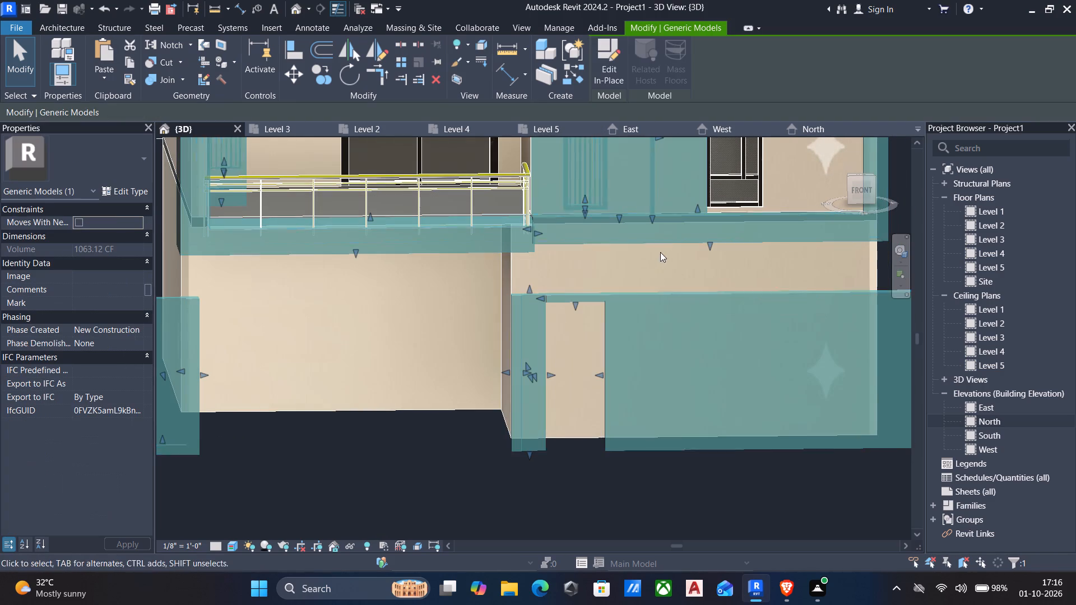
{"action": "left_click", "coordinate": [607, 53]}
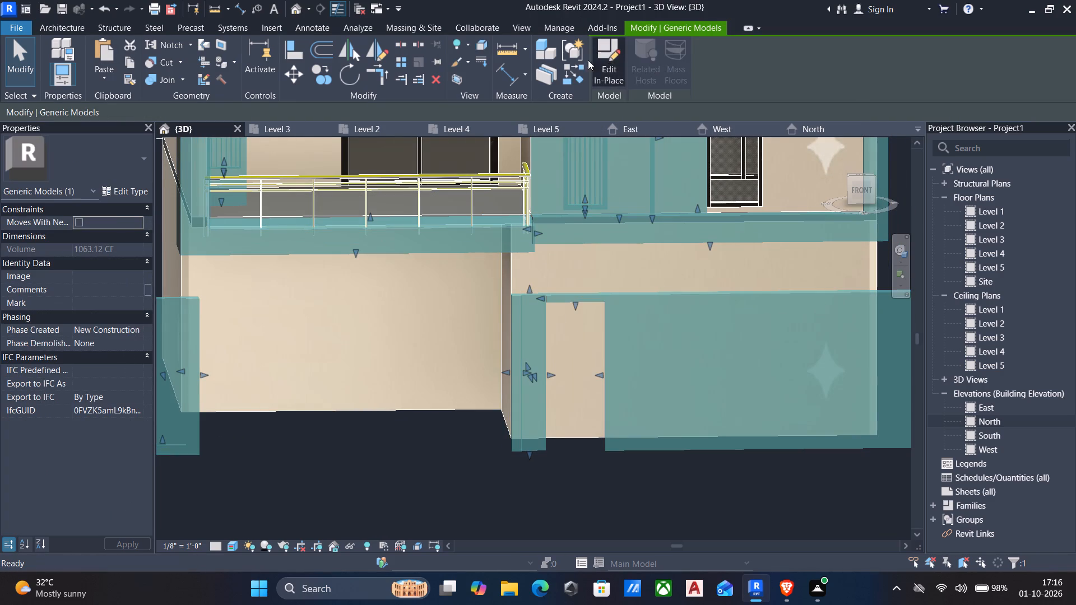
Start a new void extrusion with its work plane on the boundary wall's front face.
{"action": "left_click", "coordinate": [45, 30]}
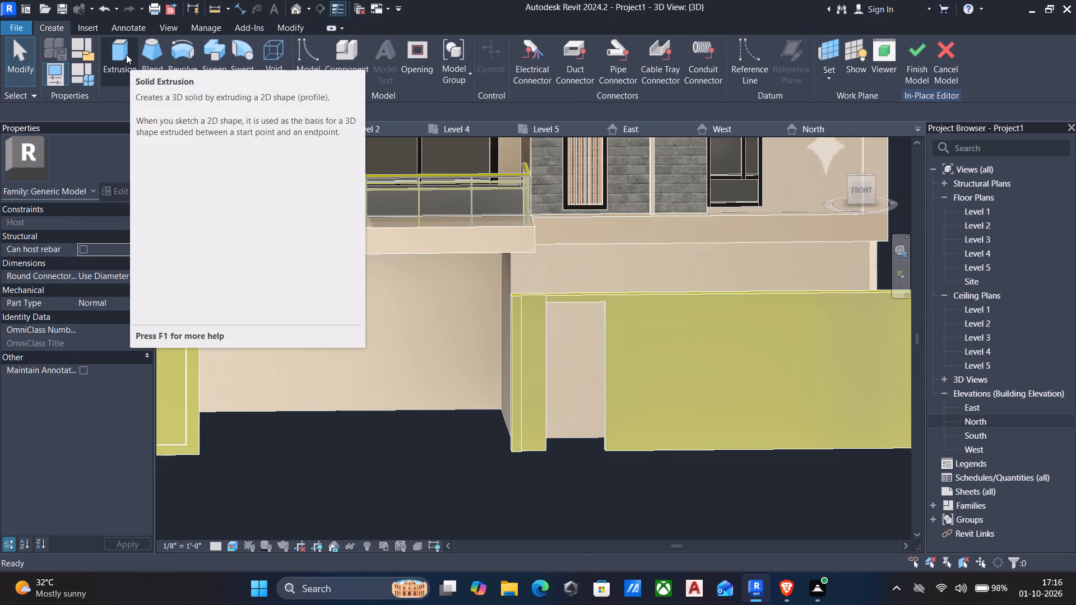
{"action": "left_click", "coordinate": [263, 64]}
{"action": "left_click", "coordinate": [283, 99]}
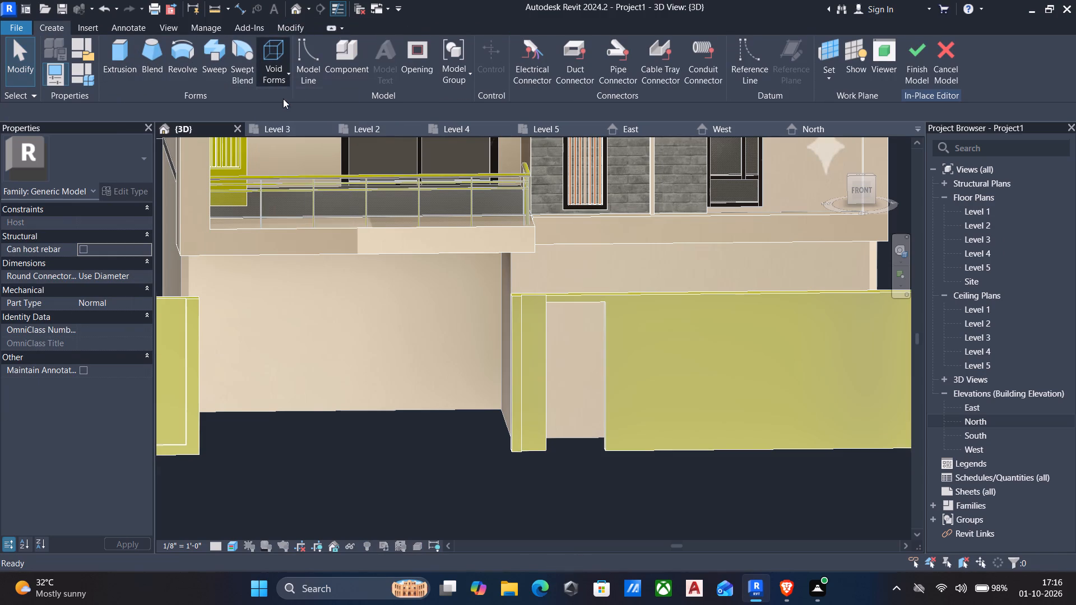
{"action": "left_click", "coordinate": [638, 76]}
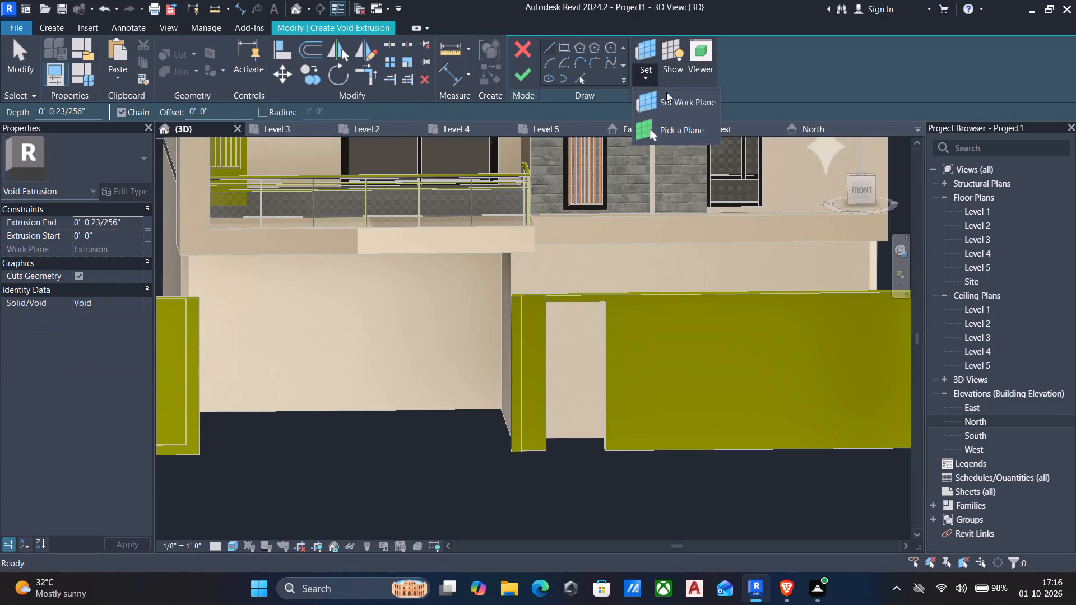
{"action": "left_click", "coordinate": [669, 131]}
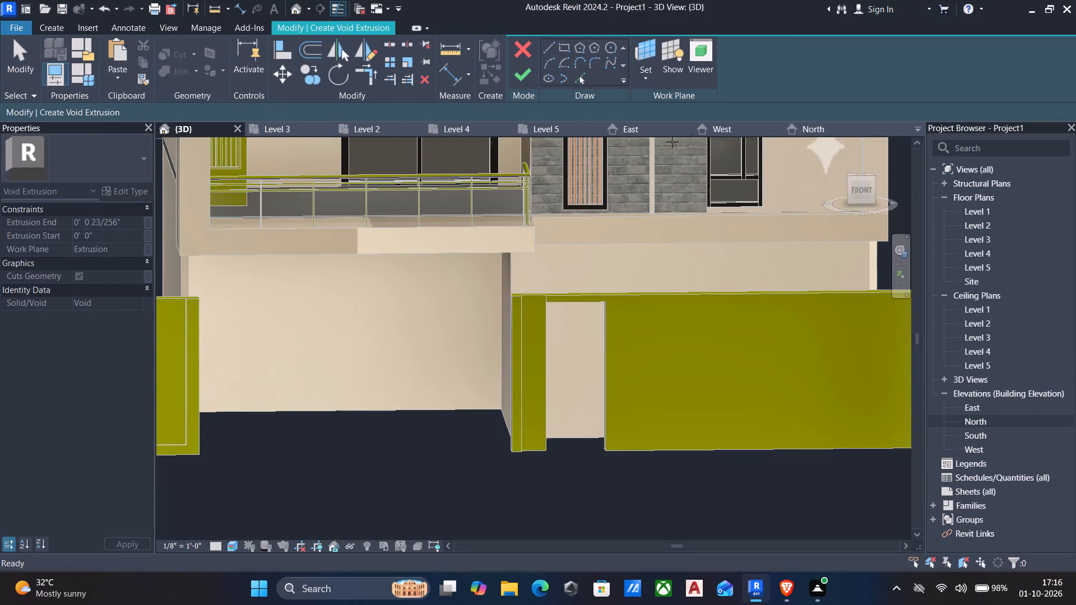
{"action": "left_click", "coordinate": [661, 299]}
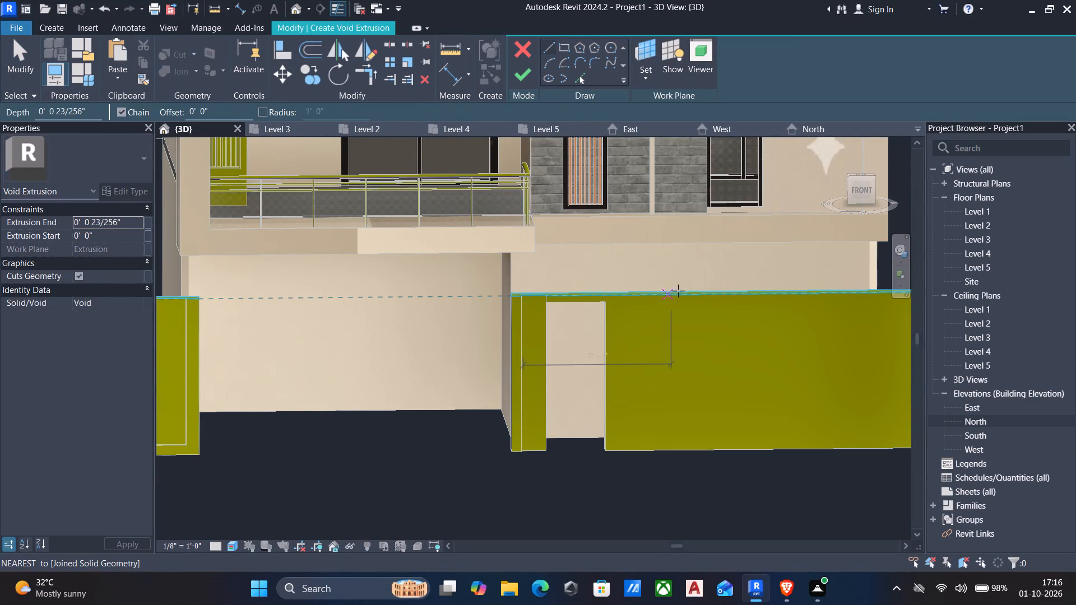
With a 6" inward offset, sketch a void rectangle beside the doorway on the wall face, about 3'-10" wide and 7' tall.
{"action": "left_click", "coordinate": [565, 52]}
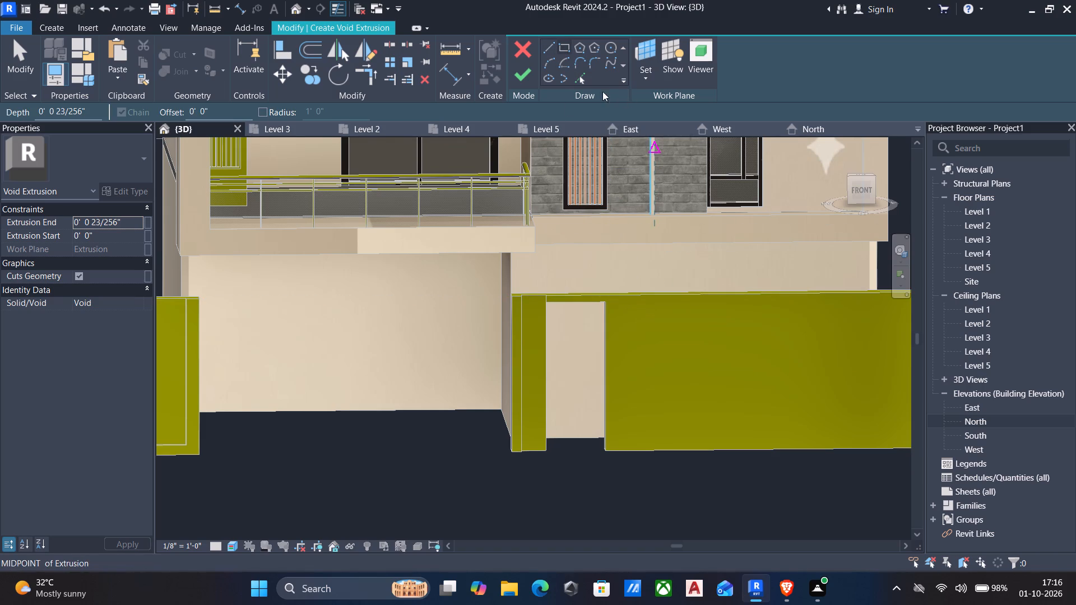
{"action": "left_click_drag", "start_coordinate": [224, 114], "coordinate": [128, 111]}
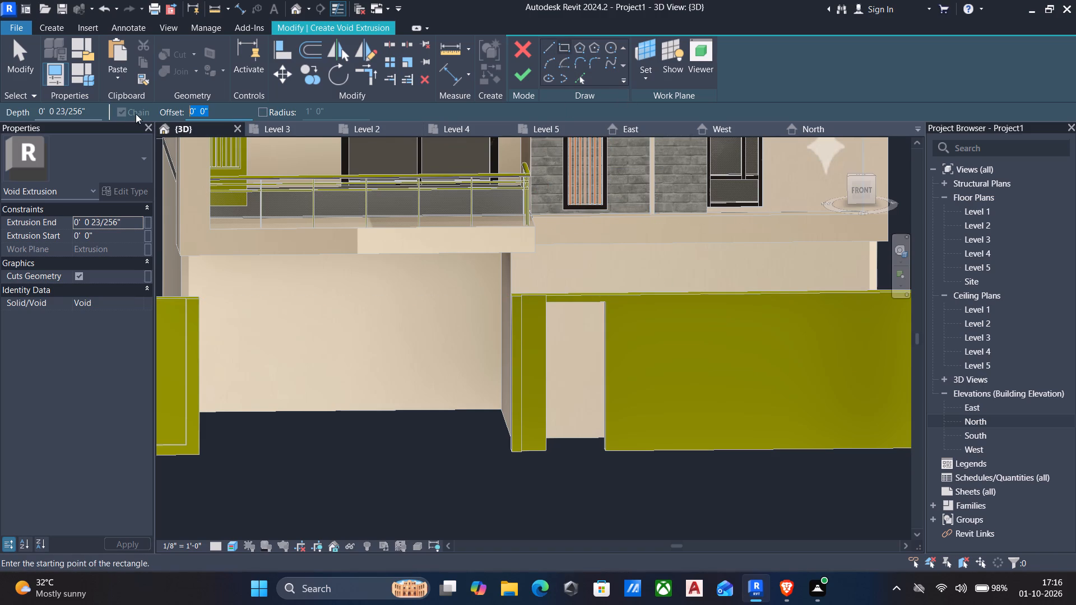
{"action": "key", "text": "6"}
{"action": "key", "text": "shift+quotedbl"}
{"action": "left_click", "coordinate": [620, 292]}
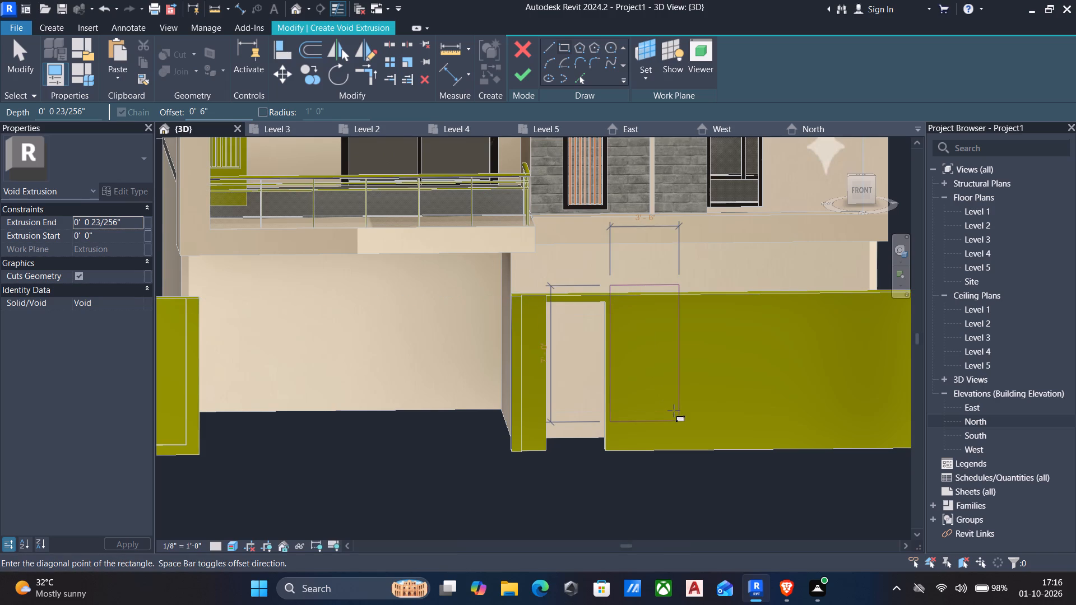
{"action": "key", "text": "space"}
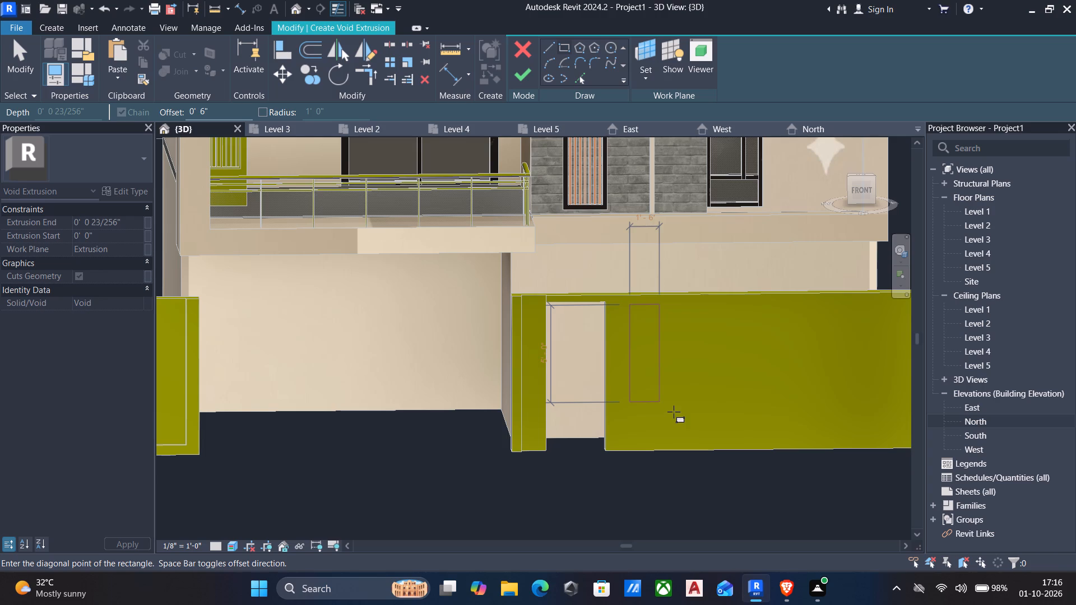
{"action": "key", "text": "Escape"}
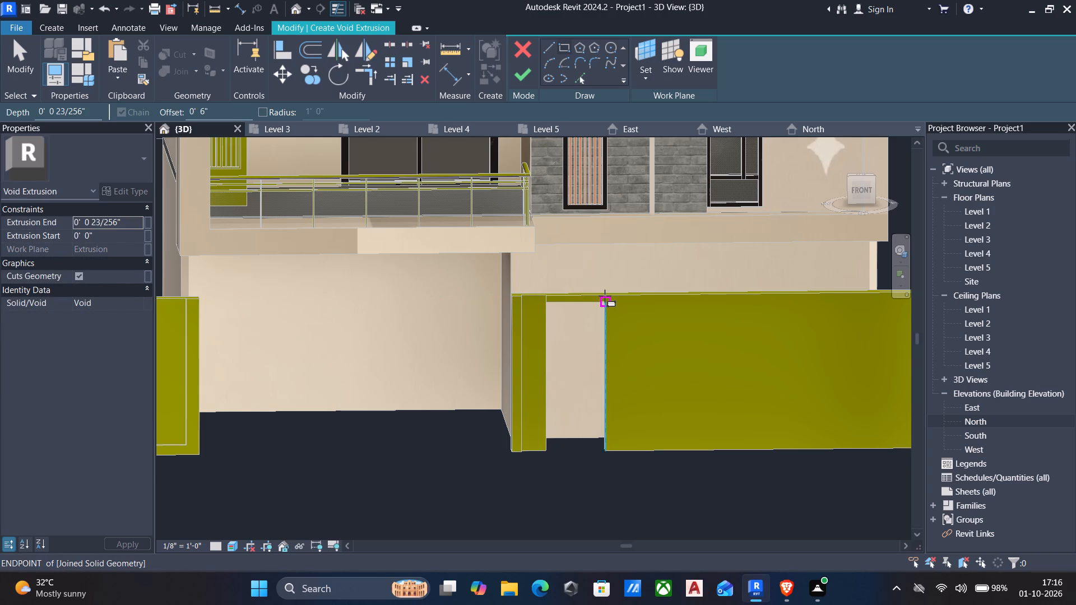
{"action": "left_click", "coordinate": [604, 294]}
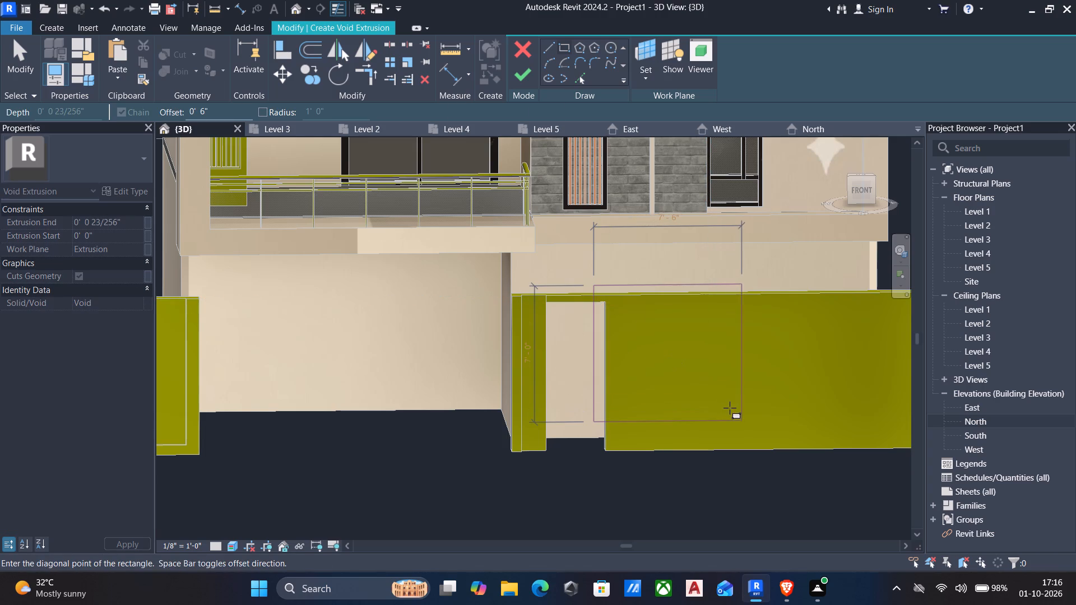
{"action": "key", "text": "space"}
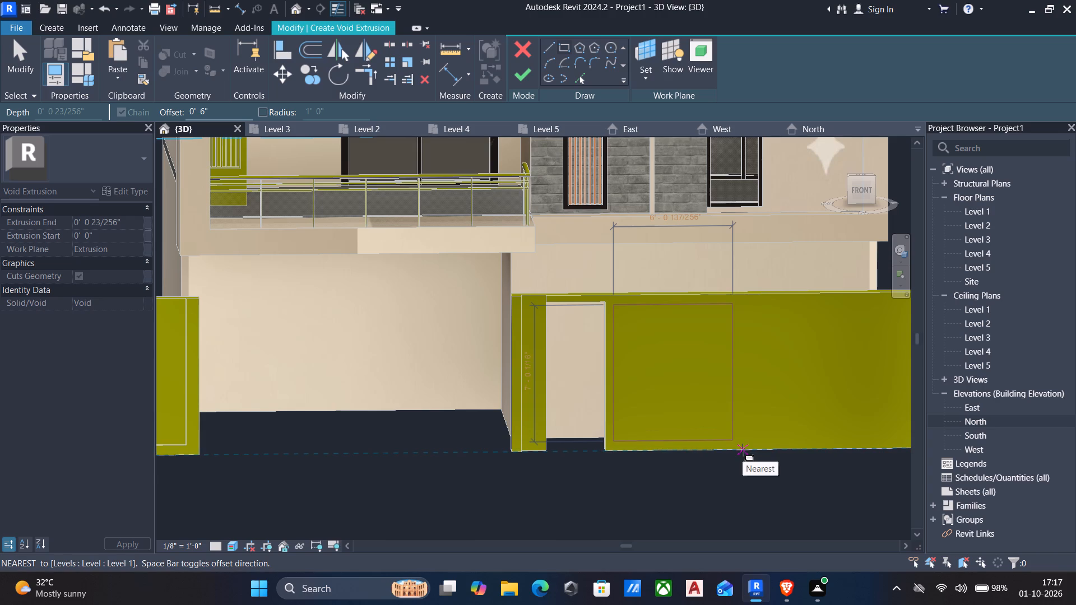
{"action": "scroll", "coordinate": [743, 450], "scroll_direction": "up", "scroll_amount": 3}
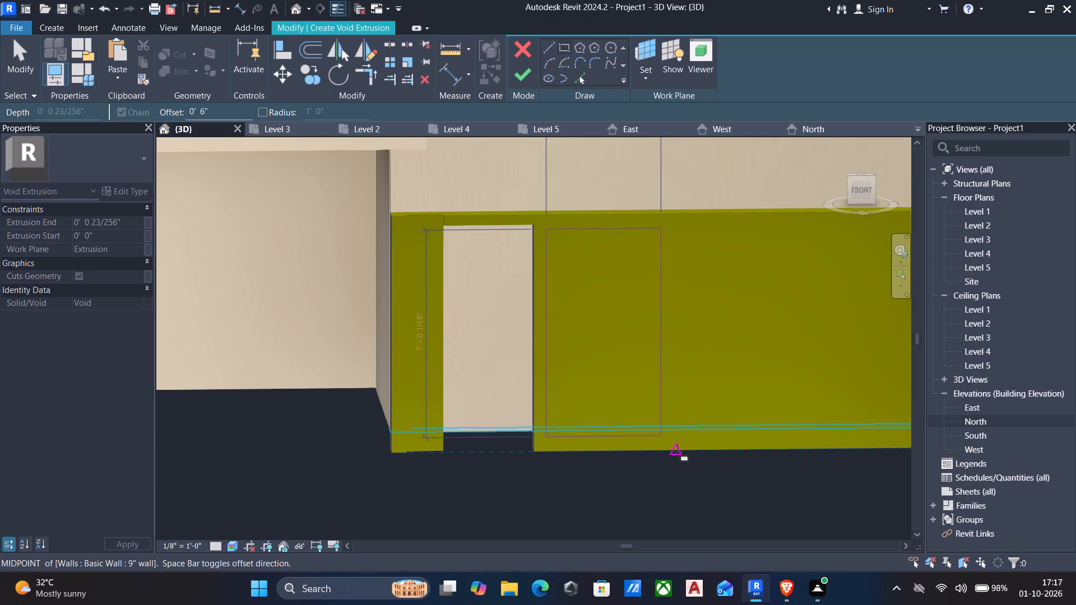
{"action": "left_click", "coordinate": [670, 450]}
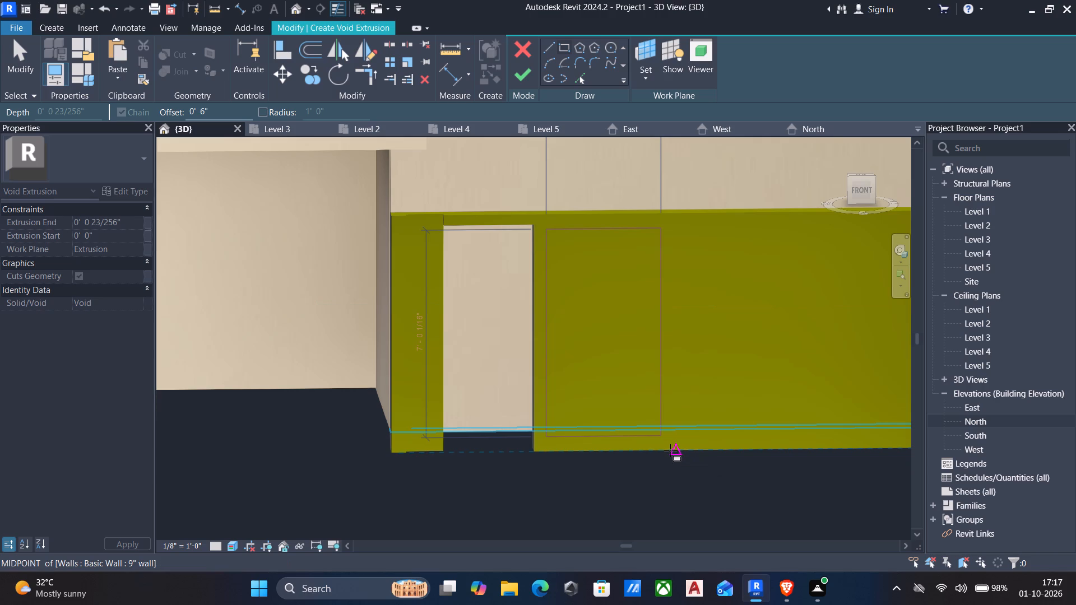
{"action": "key", "text": "Escape"}
{"action": "key", "text": "Escape"}
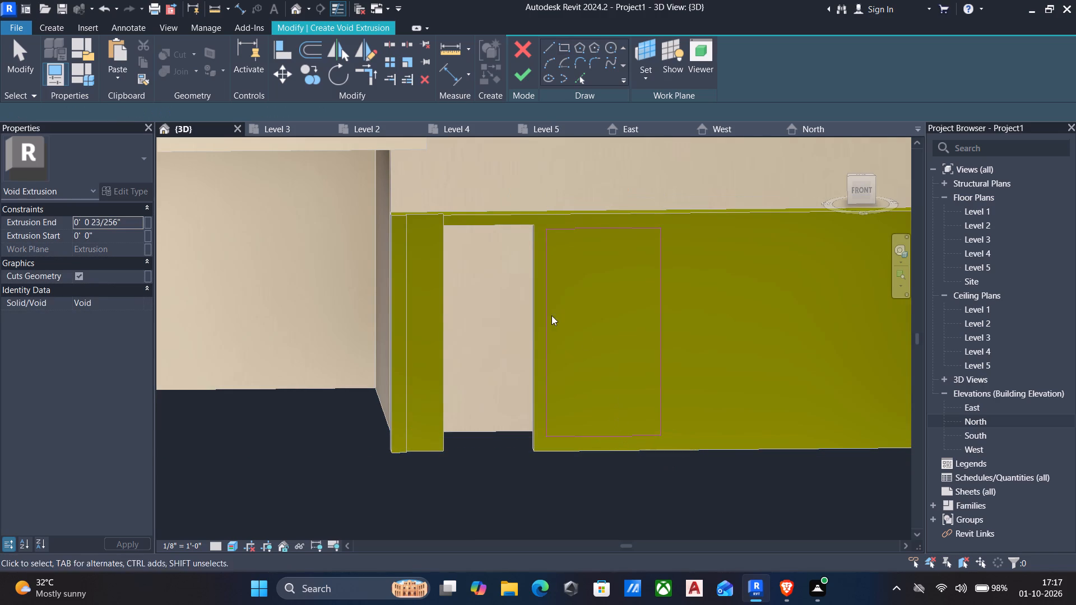
Nudge the void rectangle's vertical edge nearest the doorway 1" away from the doorway.
{"action": "left_click", "coordinate": [545, 333]}
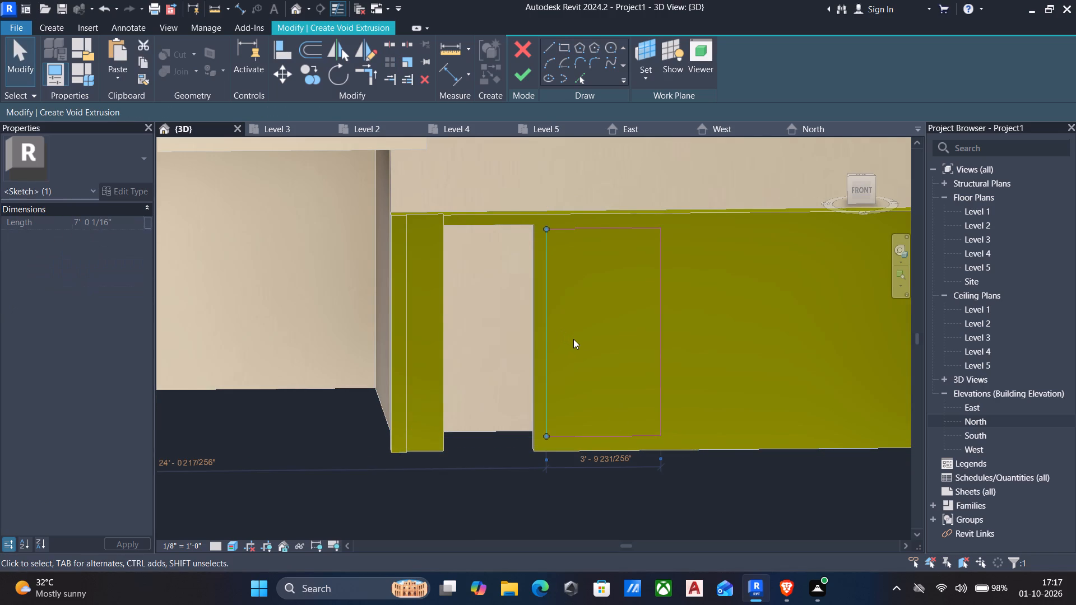
{"action": "key", "text": "Right"}
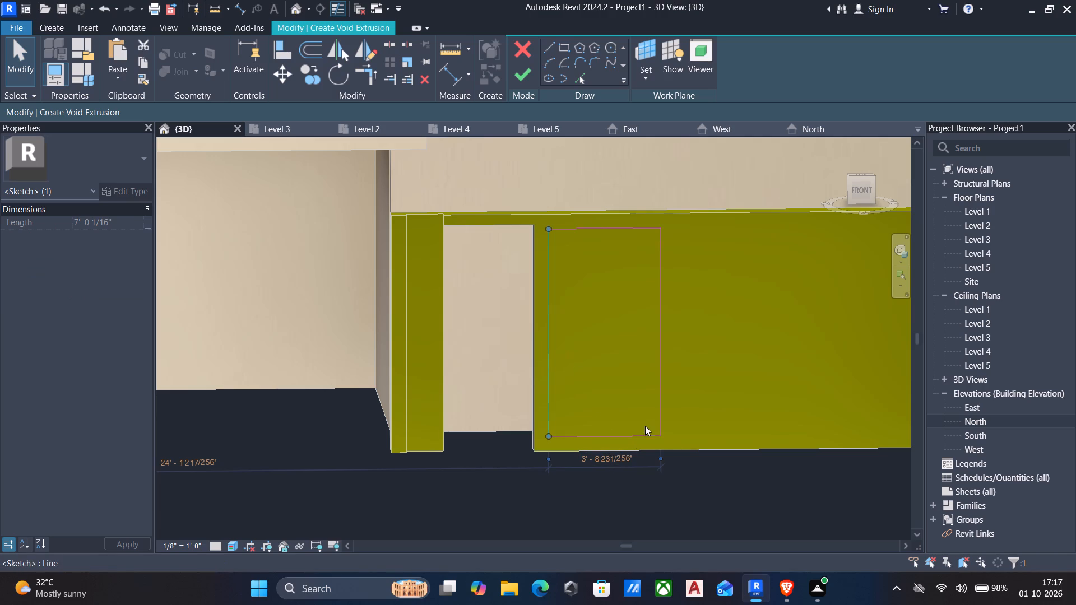
Set the void rectangle's width to 3' by moving its vertical edge farthest from the doorway.
{"action": "left_click", "coordinate": [660, 410]}
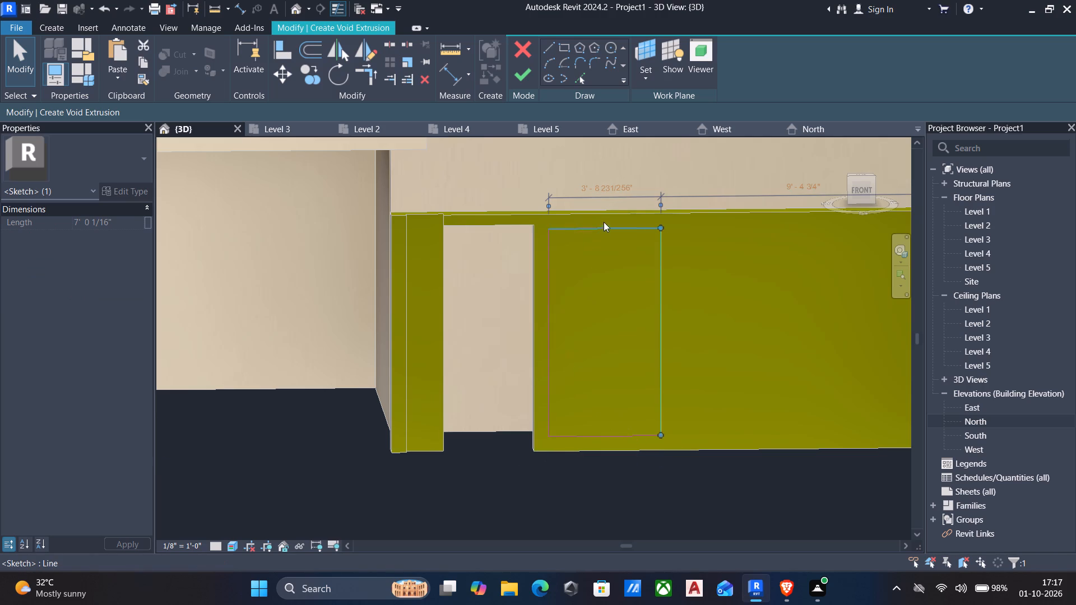
{"action": "left_click", "coordinate": [602, 187]}
{"action": "key", "text": "3"}
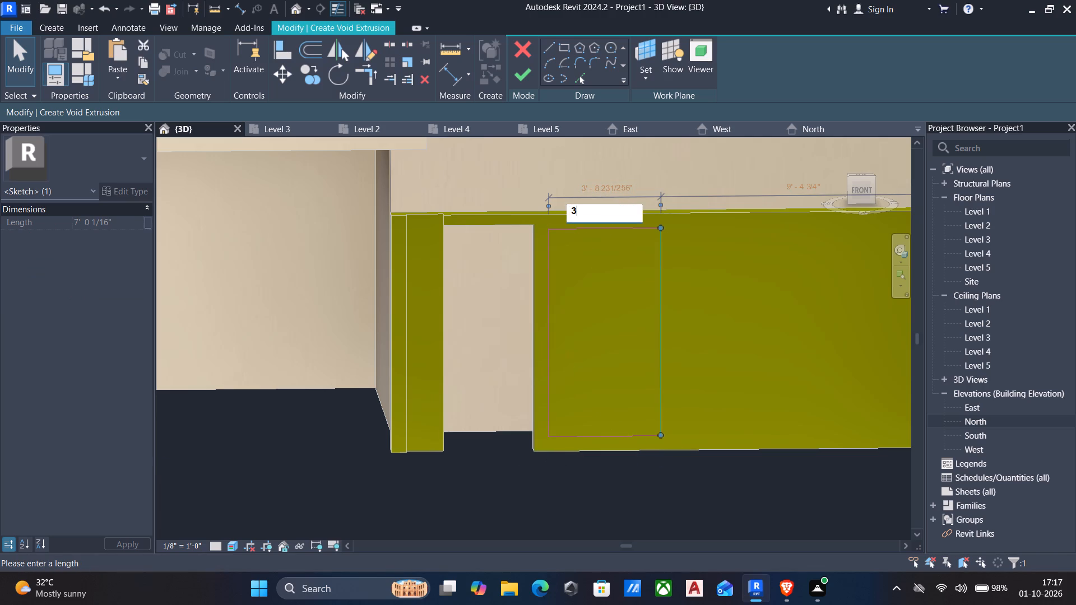
{"action": "key", "text": "apostrophe"}
{"action": "key", "text": "Return"}
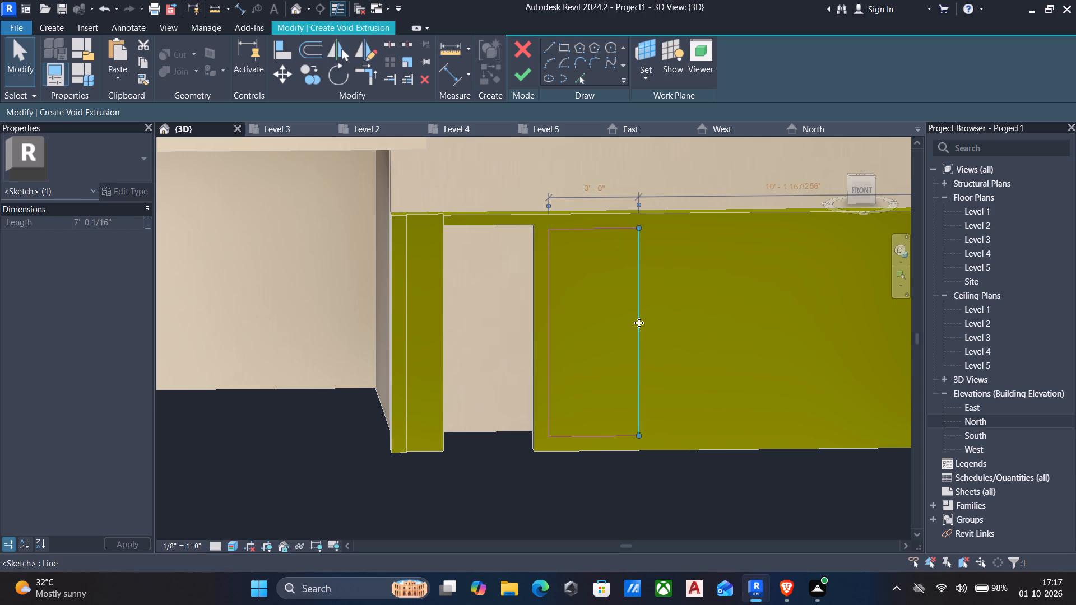
{"action": "key", "text": "Escape"}
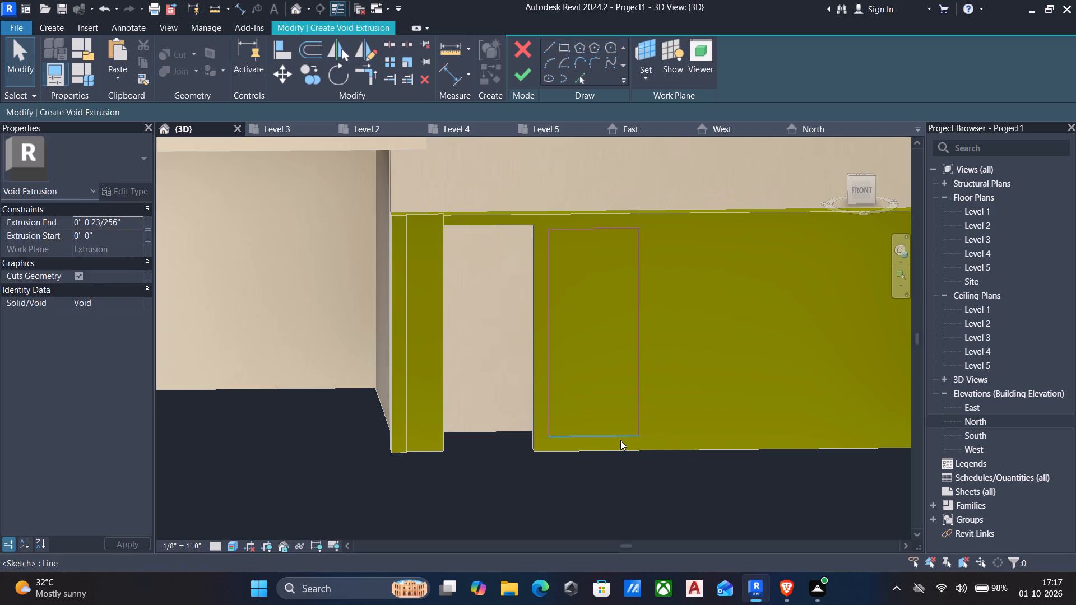
Lower the void rectangle's bottom edge to the wall's base, making the rectangle about 7'-6" tall.
{"action": "left_click", "coordinate": [593, 433]}
{"action": "key", "text": "Down"}
{"action": "key", "text": "Down"}
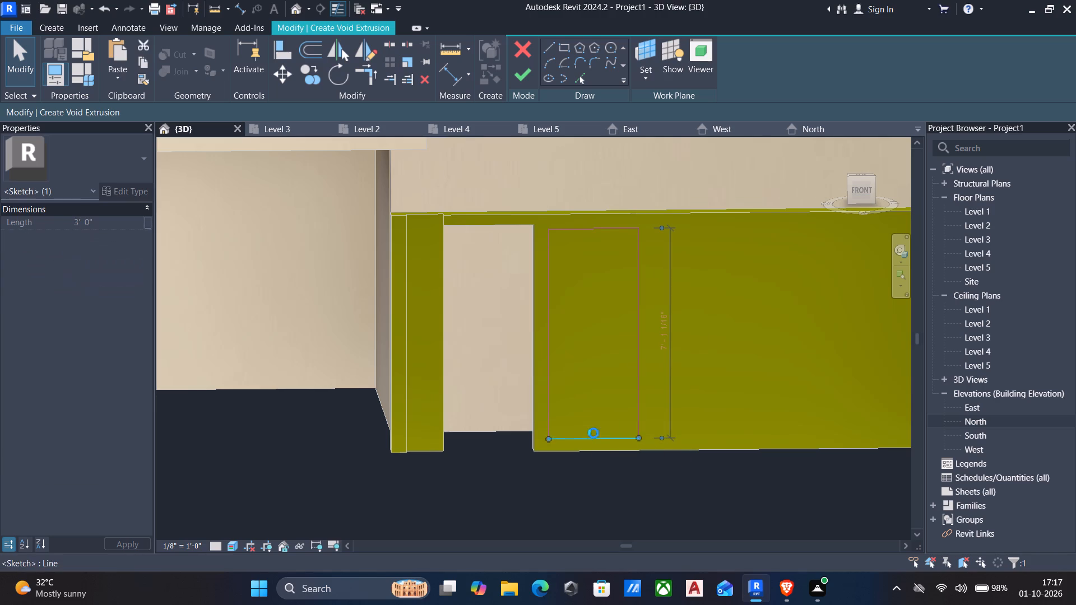
{"action": "key", "text": "Down"}
{"action": "key", "text": "Down"}
{"action": "key", "text": "Down"}
{"action": "key", "text": "Down"}
{"action": "key", "text": "Down"}
{"action": "key", "text": "Down"}
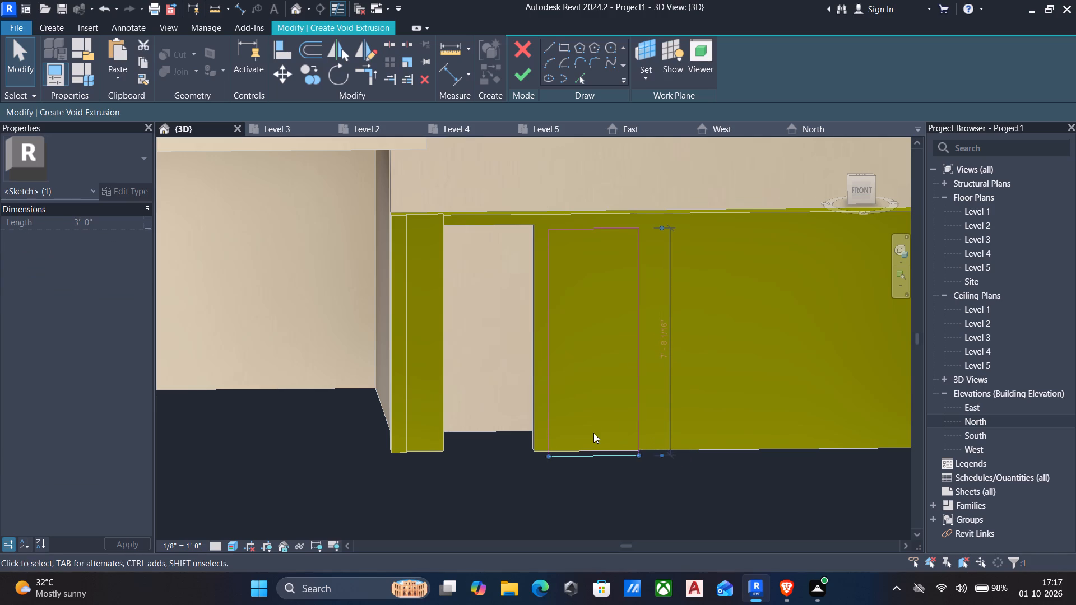
{"action": "key", "text": "Up"}
{"action": "key", "text": "Up"}
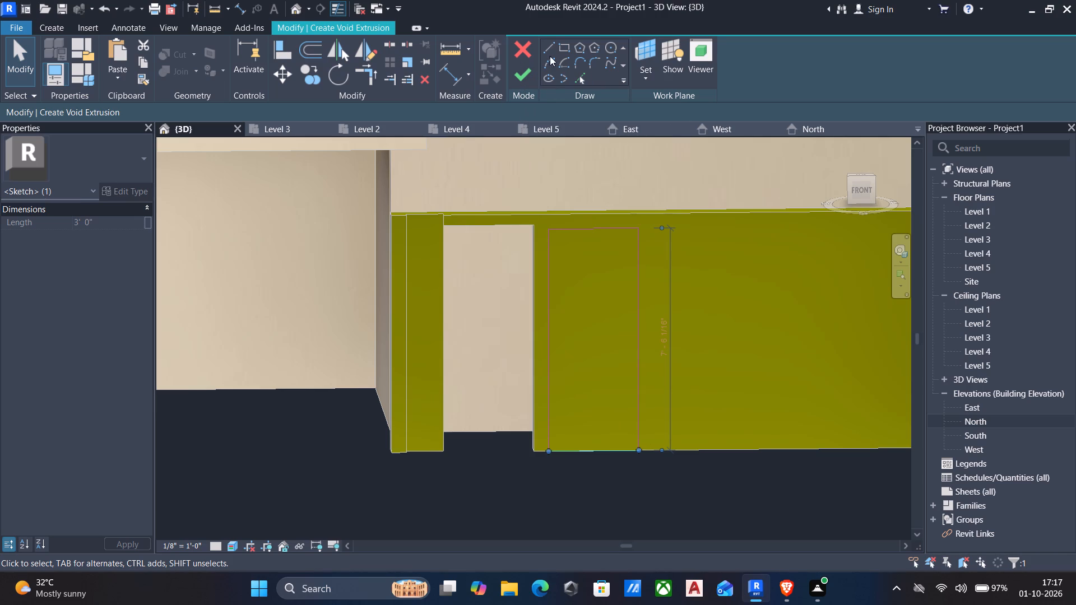
Finish the void sketch and set its extrusion end to 4".
{"action": "left_click", "coordinate": [523, 75]}
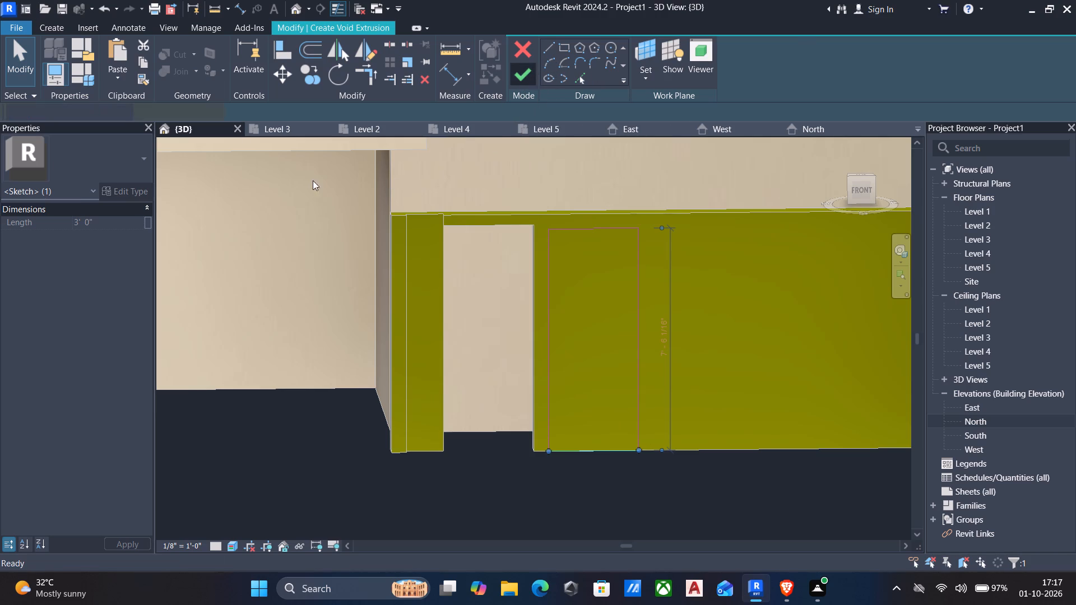
{"action": "left_click", "coordinate": [128, 225]}
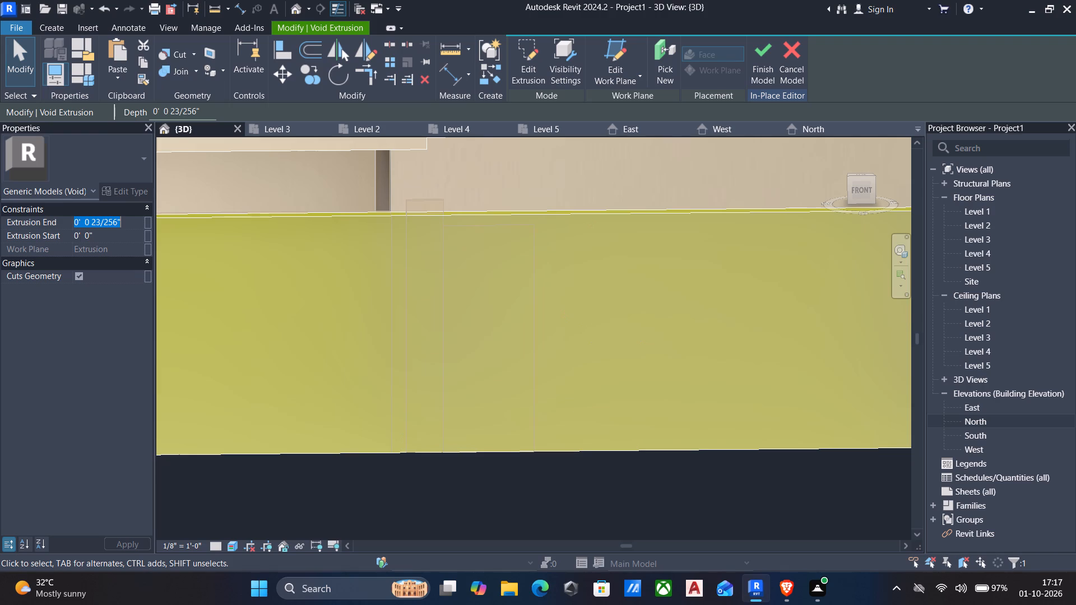
{"action": "key", "text": "4"}
{"action": "key", "text": "shift+quotedbl"}
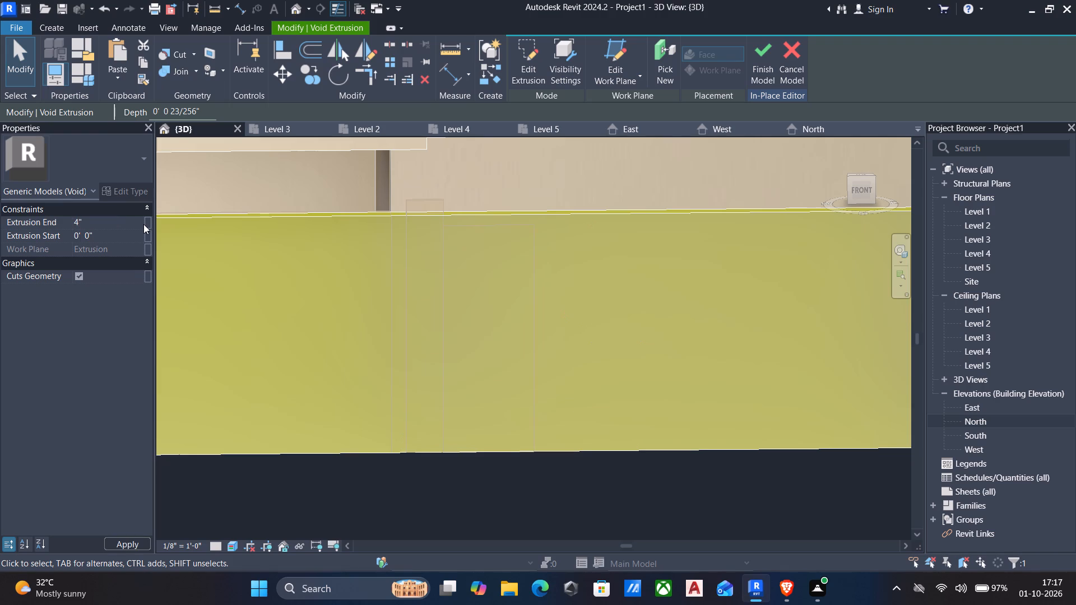
{"action": "key", "text": "Return"}
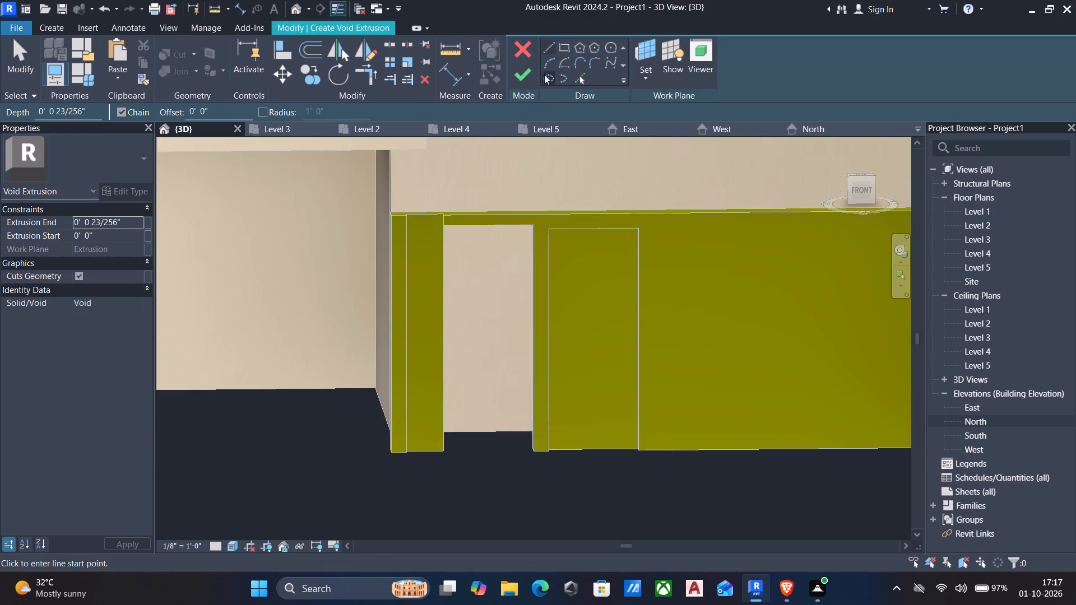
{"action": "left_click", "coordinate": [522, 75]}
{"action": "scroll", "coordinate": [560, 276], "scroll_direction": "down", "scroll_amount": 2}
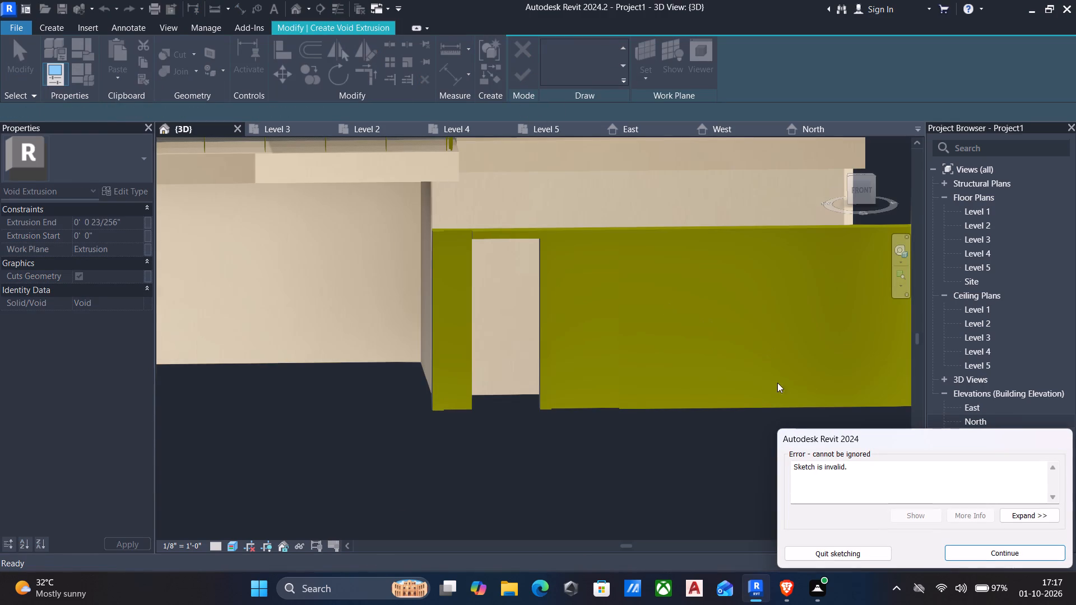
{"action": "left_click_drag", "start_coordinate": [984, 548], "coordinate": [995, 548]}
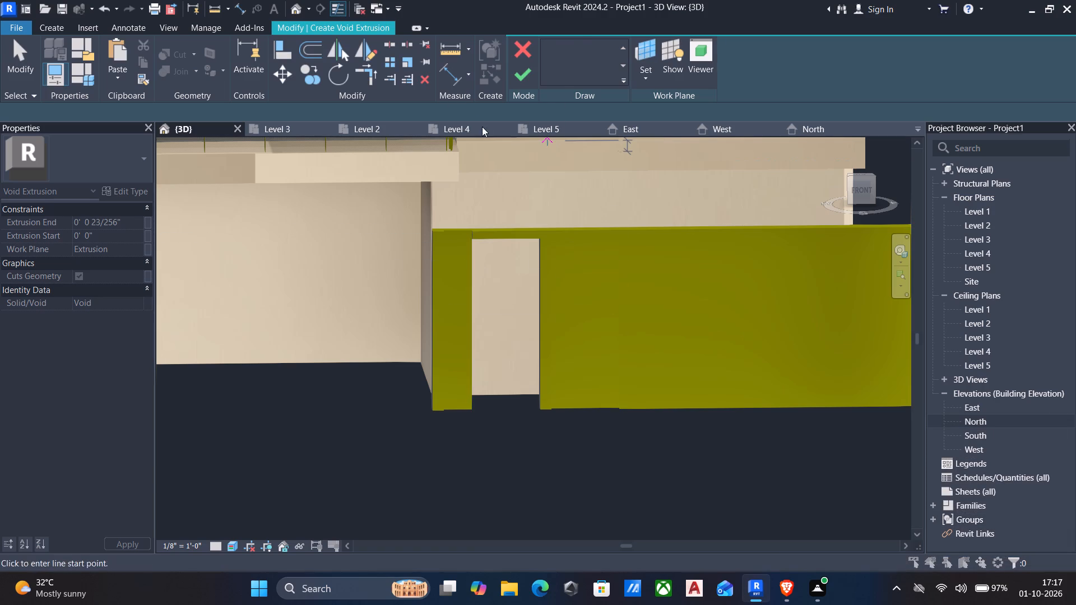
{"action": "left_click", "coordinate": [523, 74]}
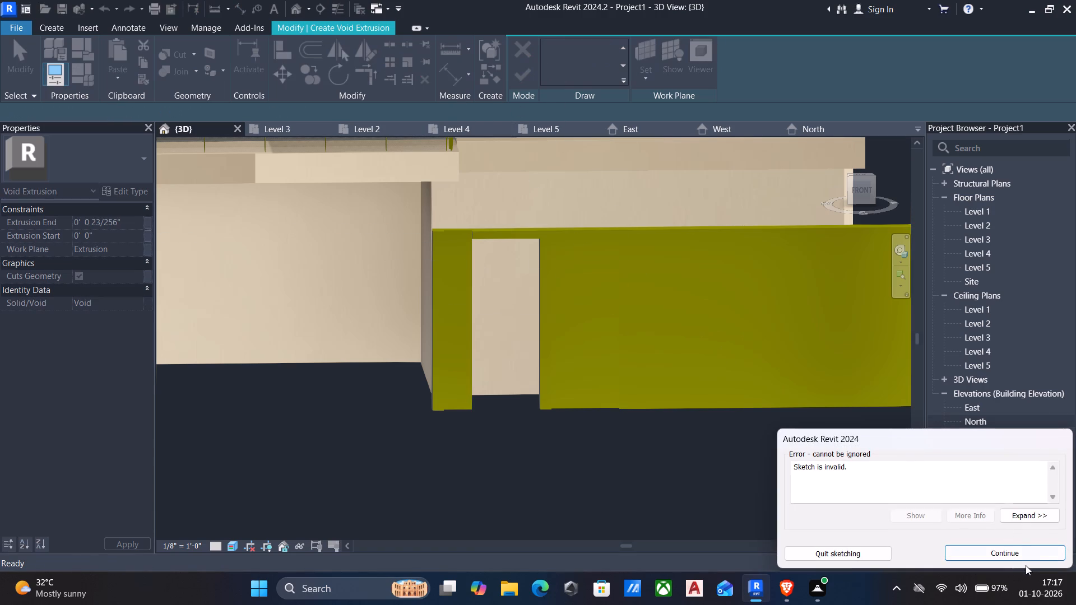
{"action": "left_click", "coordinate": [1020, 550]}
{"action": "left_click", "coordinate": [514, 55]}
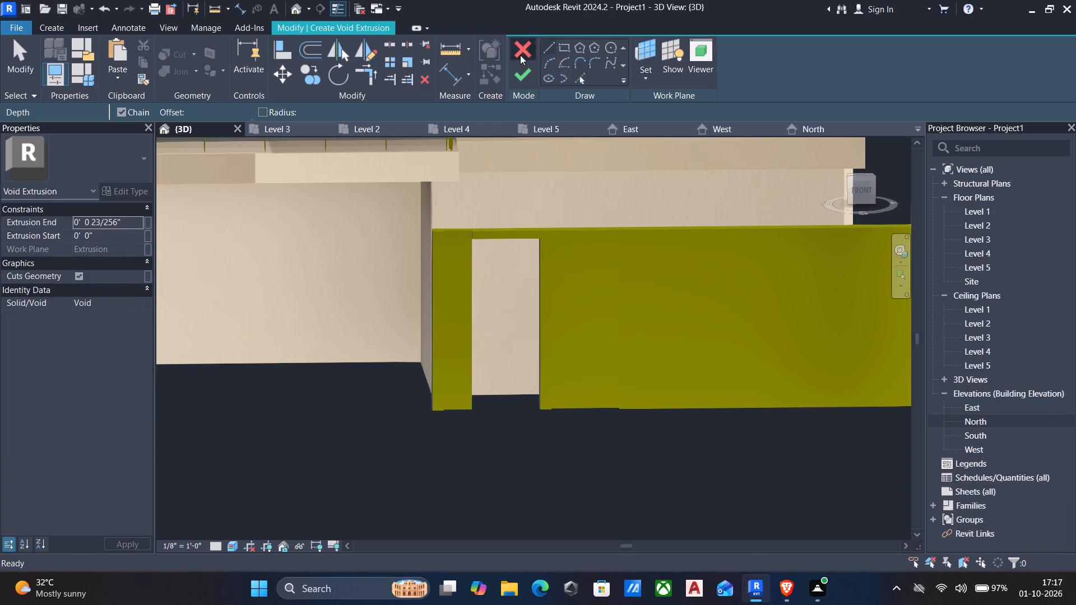
Finish the in-place boundary wall model.
{"action": "scroll", "coordinate": [571, 249], "scroll_direction": "up", "scroll_amount": 3}
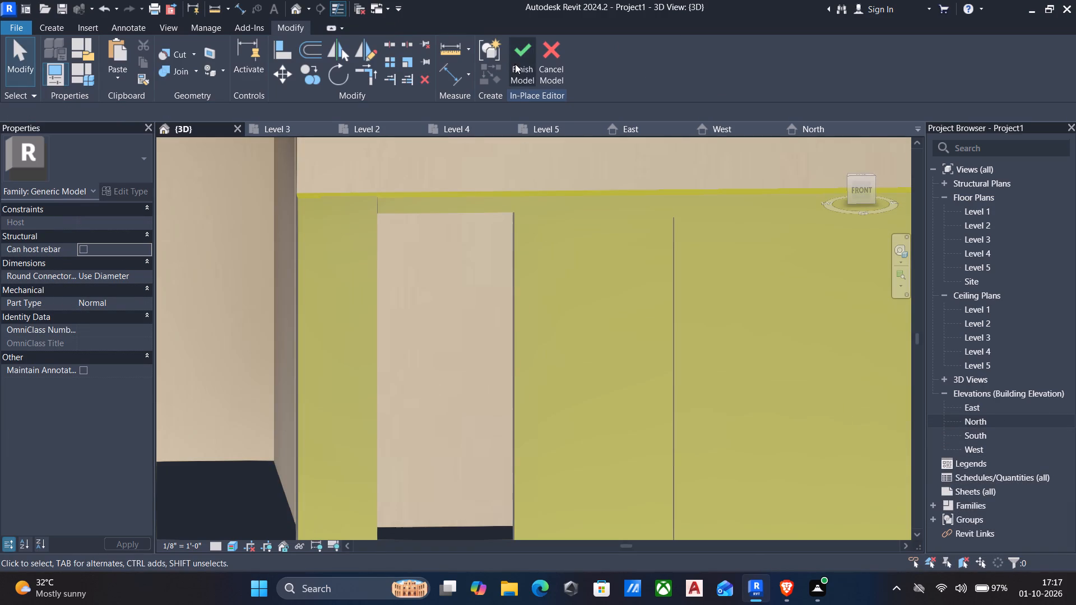
{"action": "scroll", "coordinate": [516, 72], "scroll_direction": "down", "scroll_amount": 1}
{"action": "left_click", "coordinate": [525, 56]}
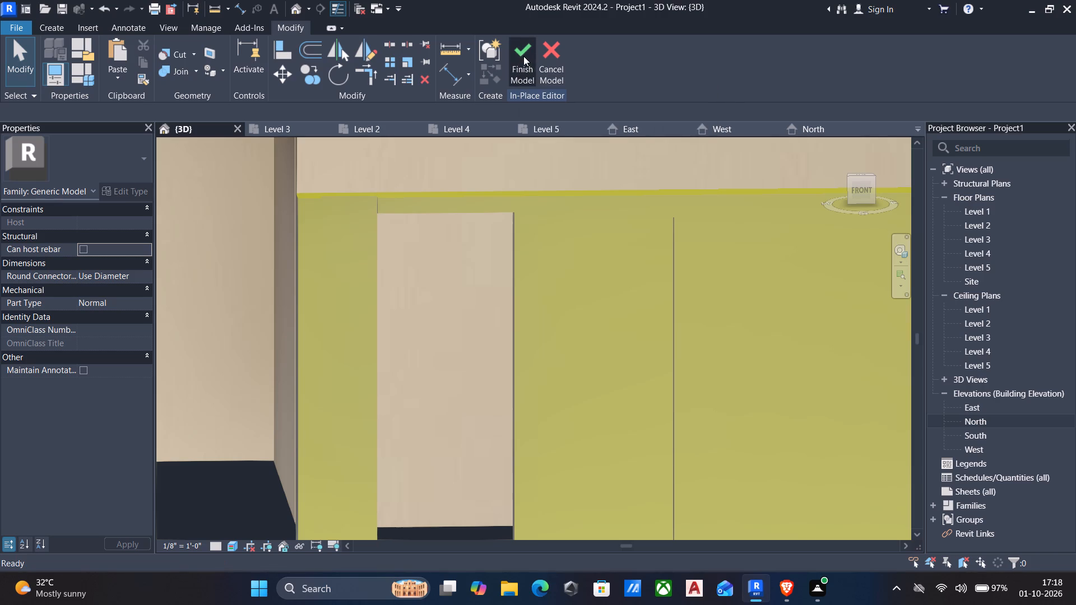
Reopen the generic model containing the front boundary wall for in-place editing.
{"action": "scroll", "coordinate": [592, 165], "scroll_direction": "down", "scroll_amount": 6}
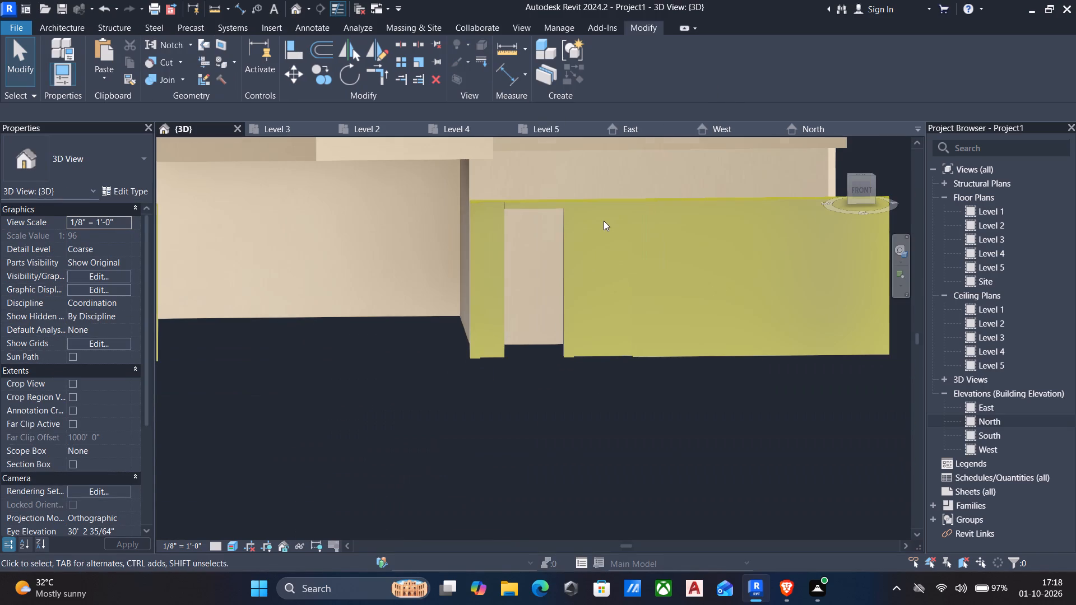
{"action": "middle_click_drag", "start_coordinate": [605, 222], "coordinate": [539, 275], "text": "shift"}
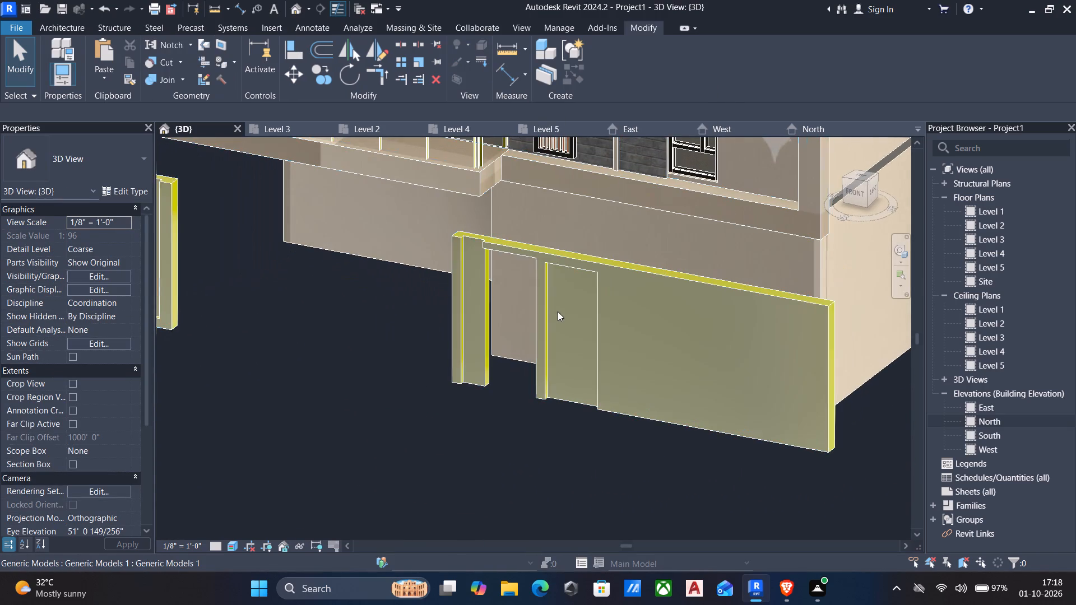
{"action": "scroll", "coordinate": [560, 309], "scroll_direction": "up", "scroll_amount": 1, "text": "shift"}
{"action": "middle_click_drag", "start_coordinate": [559, 309], "coordinate": [529, 313], "text": "shift"}
{"action": "scroll", "coordinate": [511, 314], "scroll_direction": "down", "scroll_amount": 4}
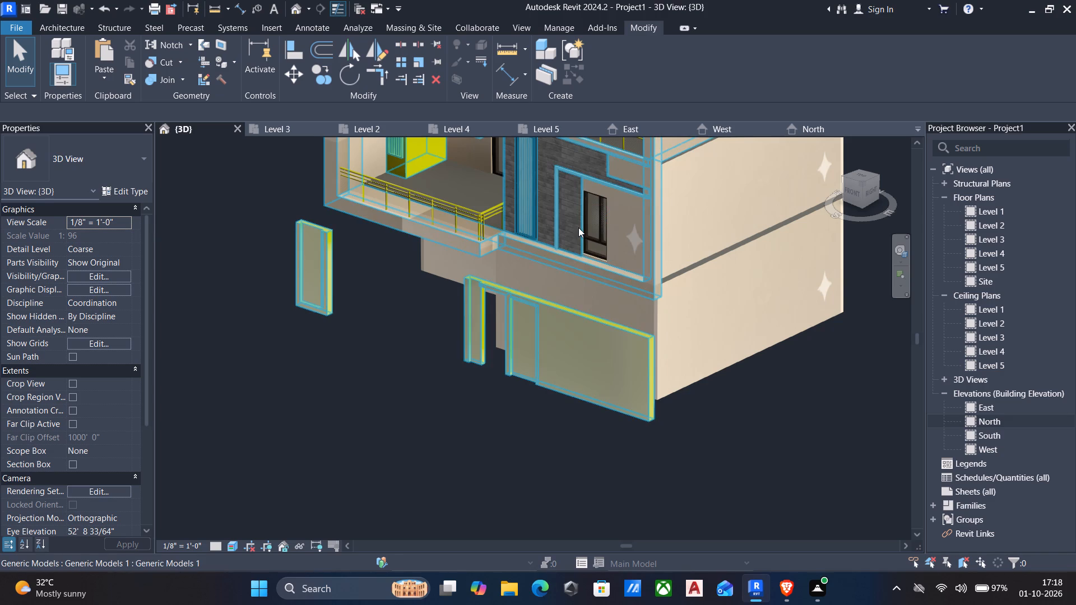
{"action": "scroll", "coordinate": [642, 175], "scroll_direction": "down", "scroll_amount": 1}
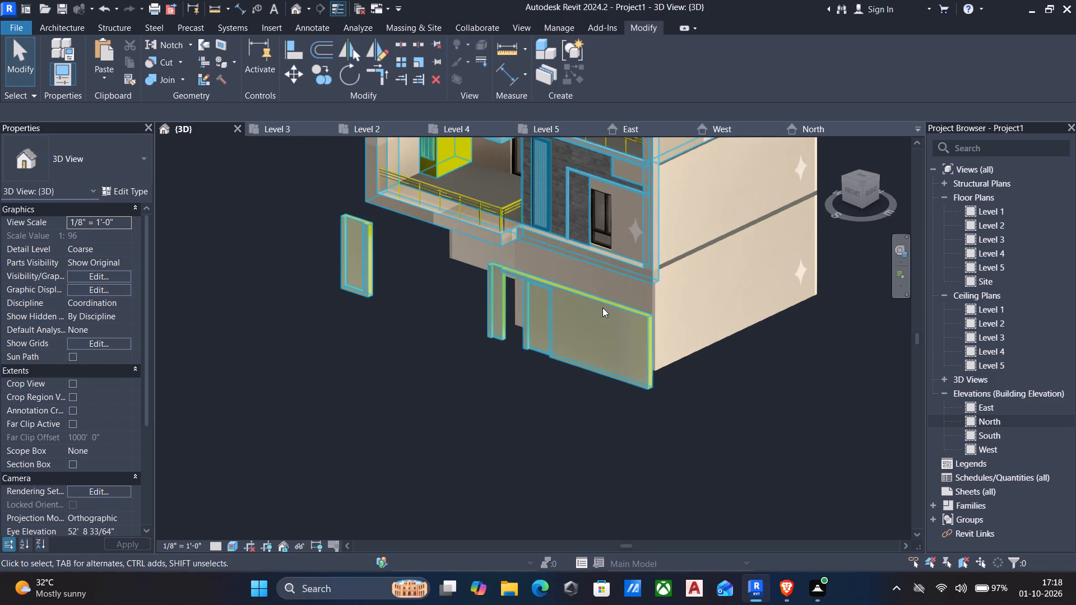
{"action": "left_click_drag", "start_coordinate": [602, 308], "coordinate": [726, 297]}
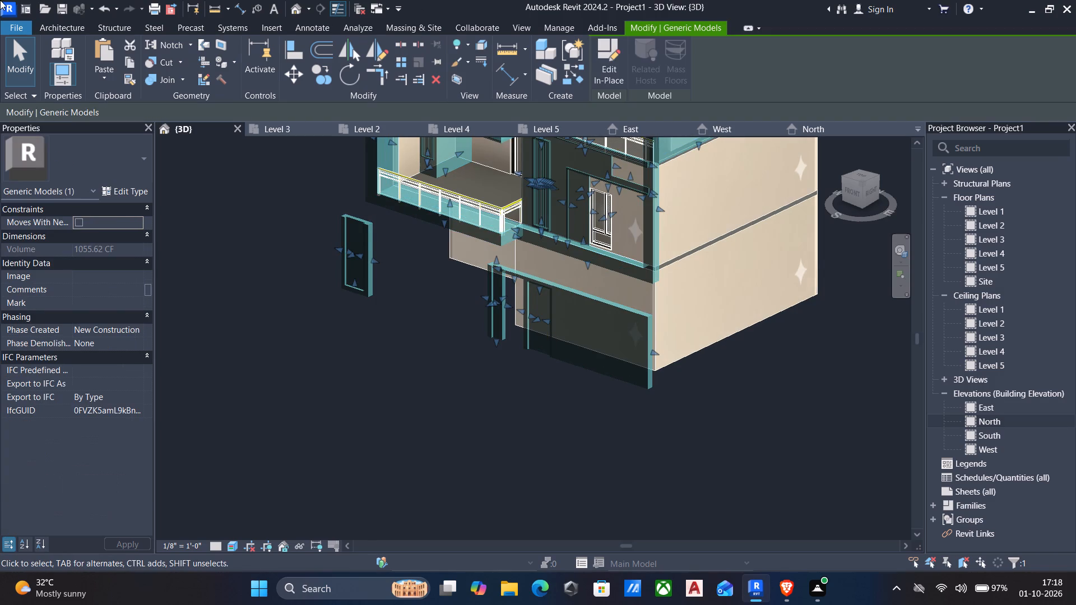
{"action": "left_click", "coordinate": [605, 58]}
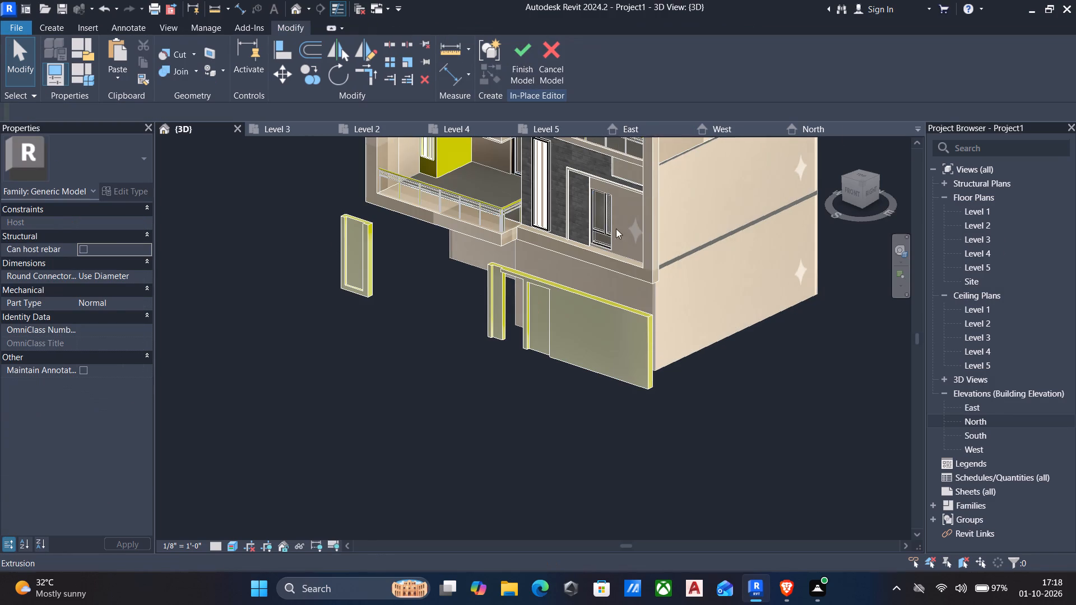
Start a new void extrusion with its work plane on the boundary wall's front face.
{"action": "left_click", "coordinate": [616, 305]}
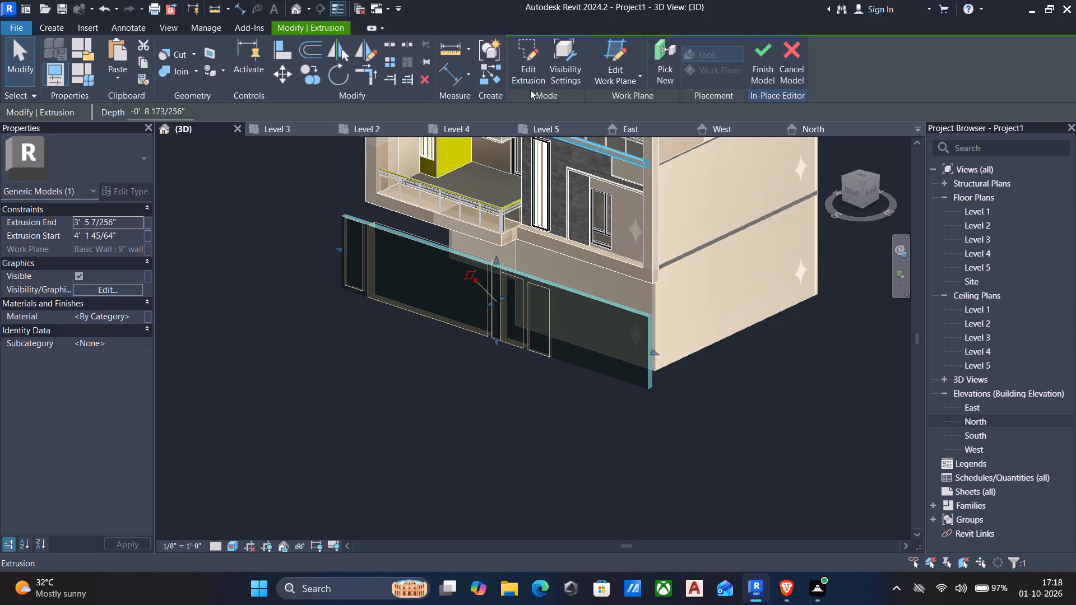
{"action": "left_click", "coordinate": [52, 28]}
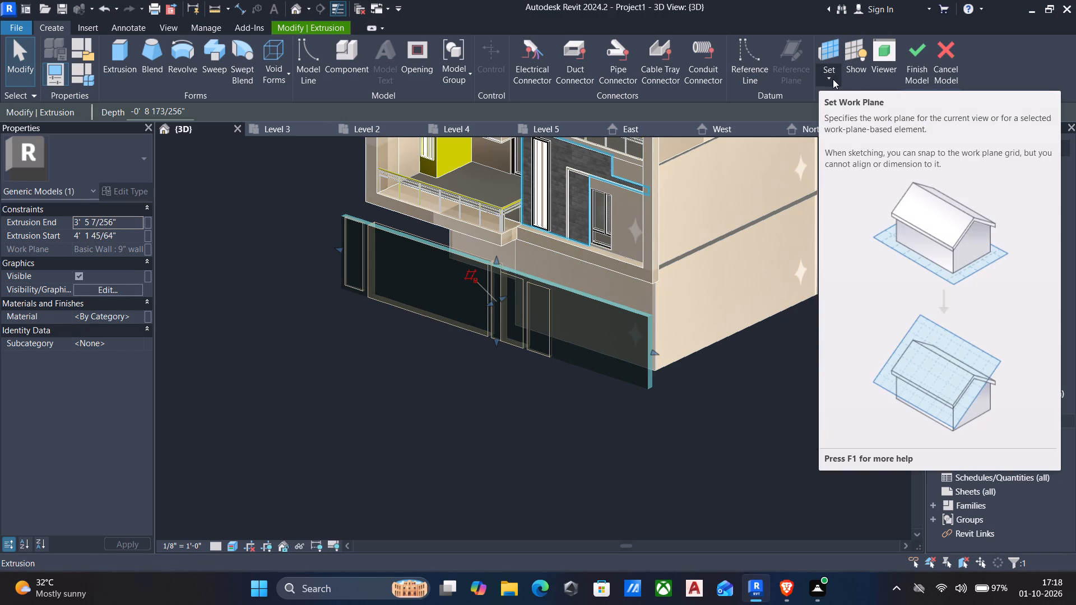
{"action": "left_click", "coordinate": [829, 77]}
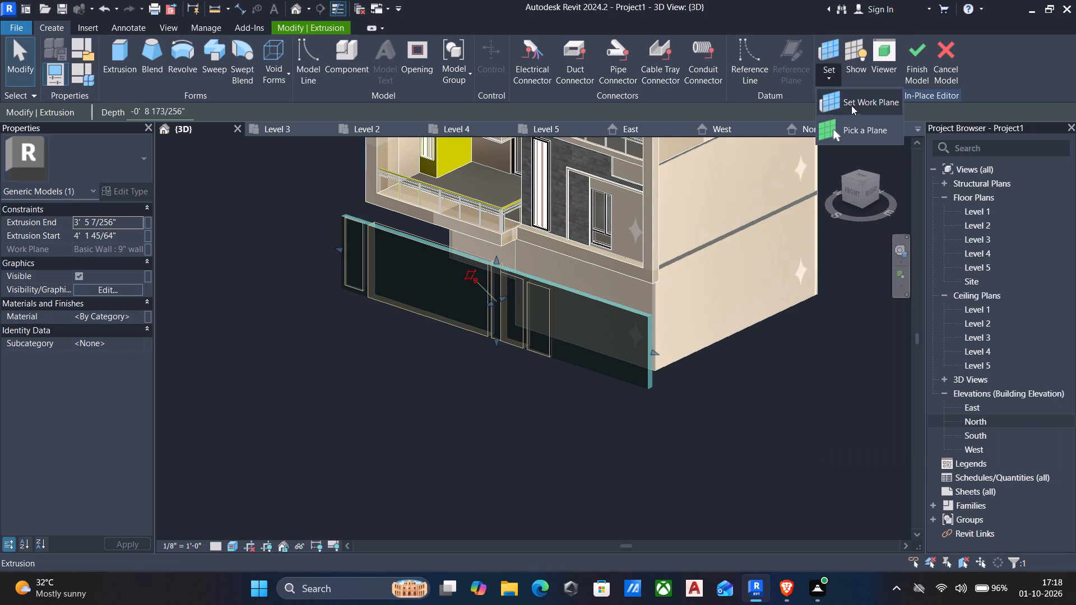
{"action": "left_click", "coordinate": [863, 125]}
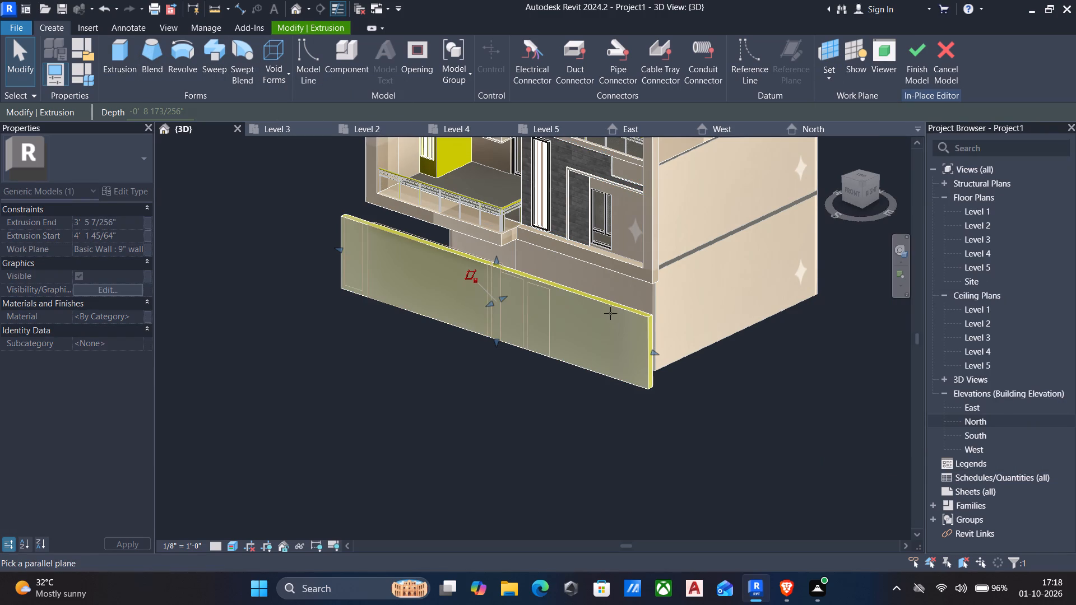
{"action": "left_click", "coordinate": [273, 61]}
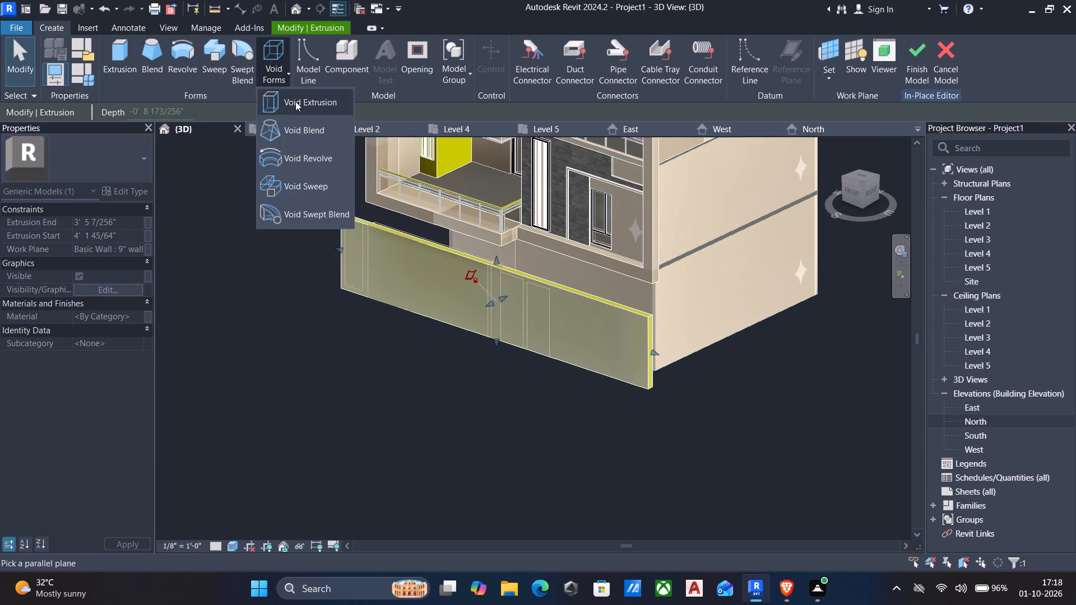
{"action": "left_click", "coordinate": [295, 102]}
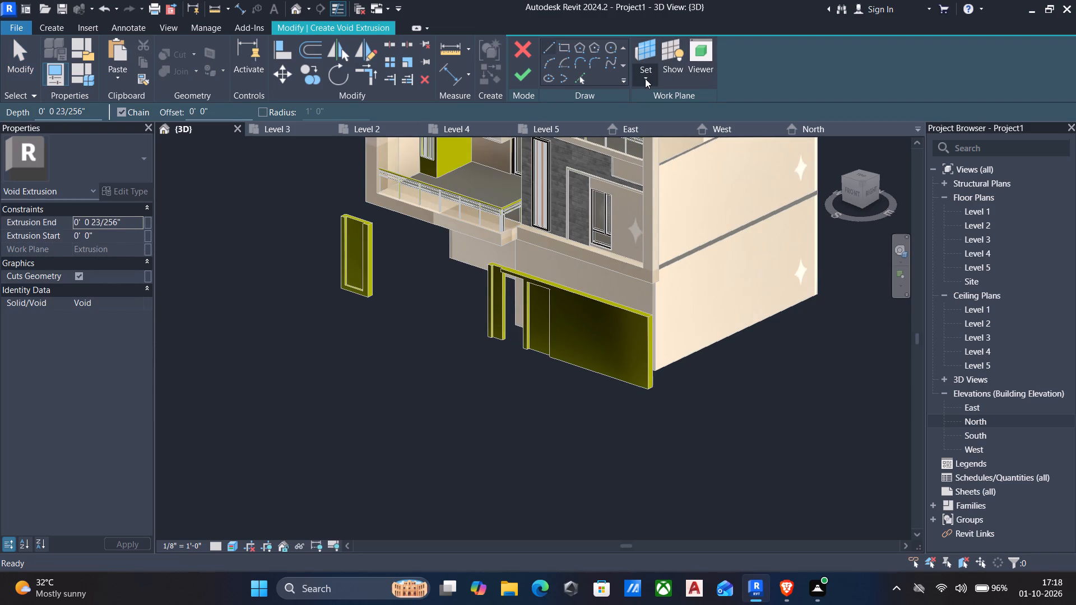
{"action": "left_click", "coordinate": [645, 78]}
{"action": "left_click", "coordinate": [678, 129]}
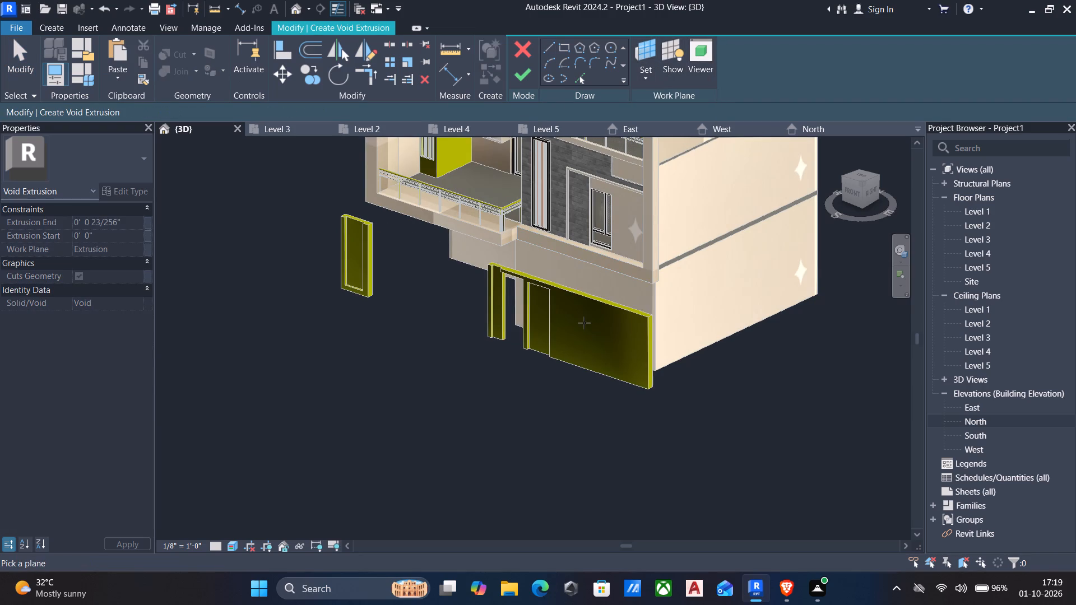
{"action": "left_click", "coordinate": [578, 295]}
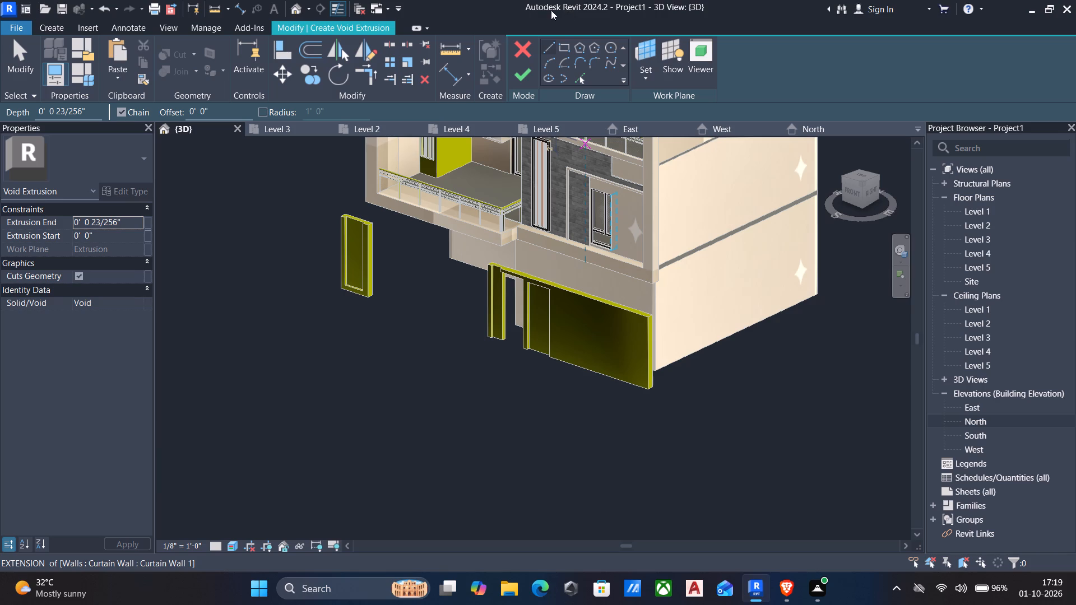
Sketch a void rectangle about 10'-6" wide by 7'-0" high on the wide wall section beside the existing recess, using a 6" offset.
{"action": "left_click", "coordinate": [564, 47]}
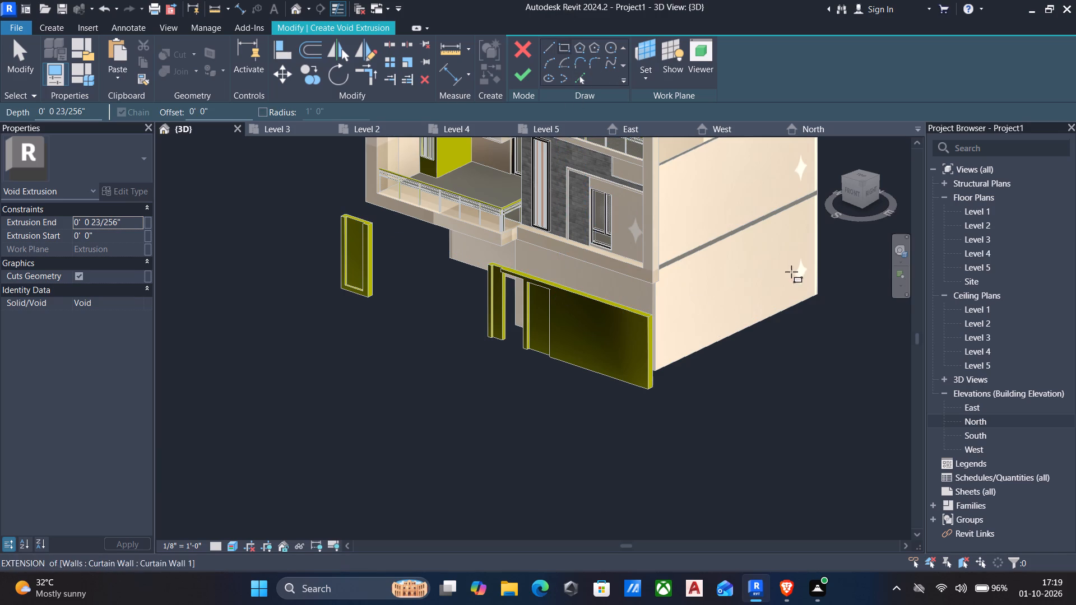
{"action": "left_click", "coordinate": [848, 189]}
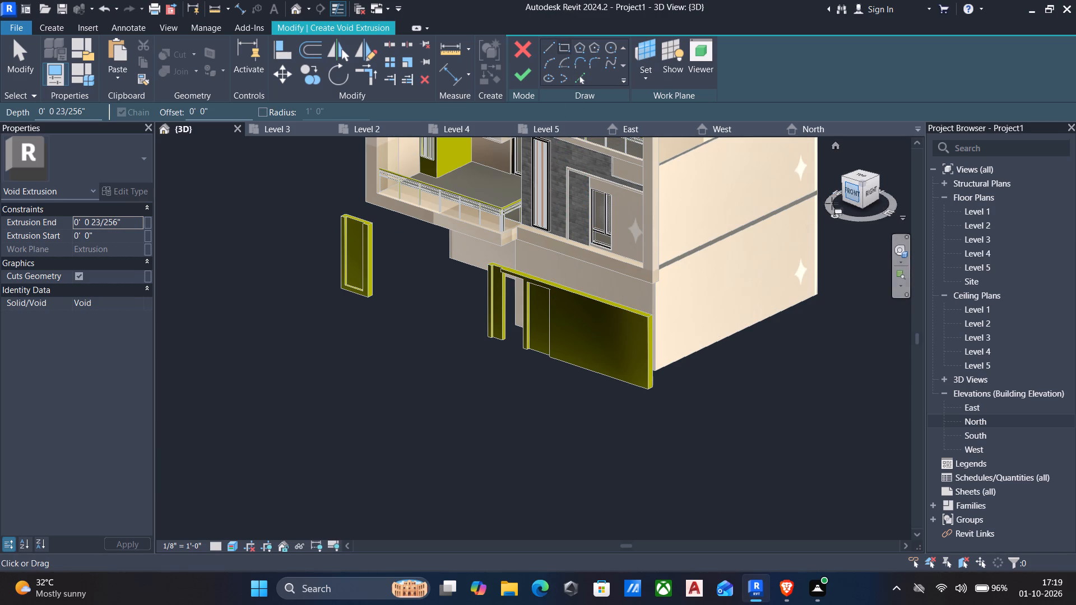
{"action": "scroll", "coordinate": [603, 295], "scroll_direction": "up", "scroll_amount": 5}
{"action": "scroll", "coordinate": [480, 434], "scroll_direction": "up", "scroll_amount": 5}
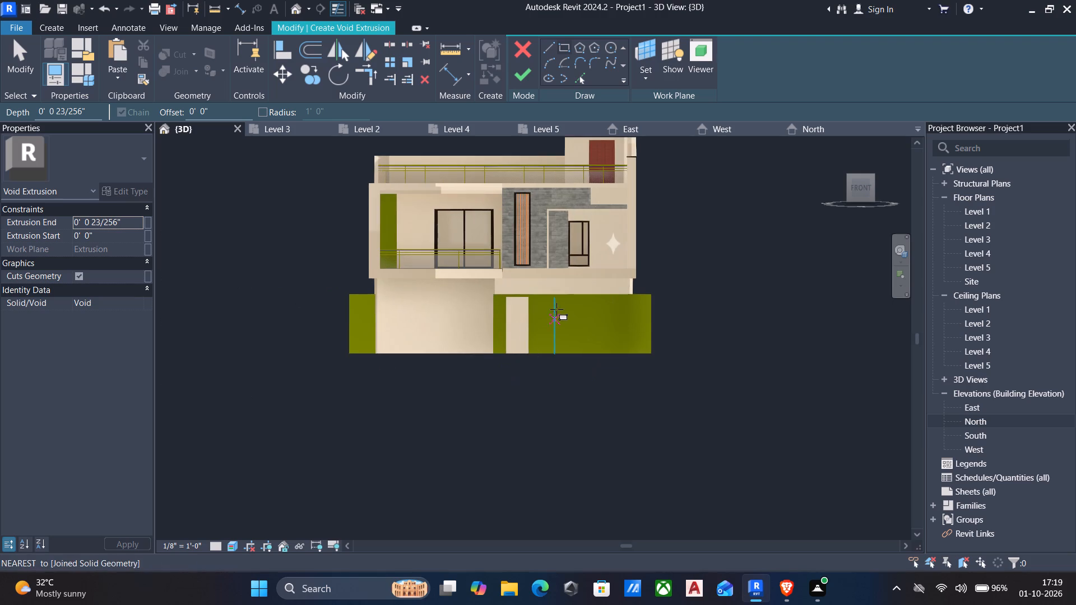
{"action": "scroll", "coordinate": [556, 308], "scroll_direction": "up", "scroll_amount": 5}
{"action": "scroll", "coordinate": [508, 289], "scroll_direction": "up", "scroll_amount": 5}
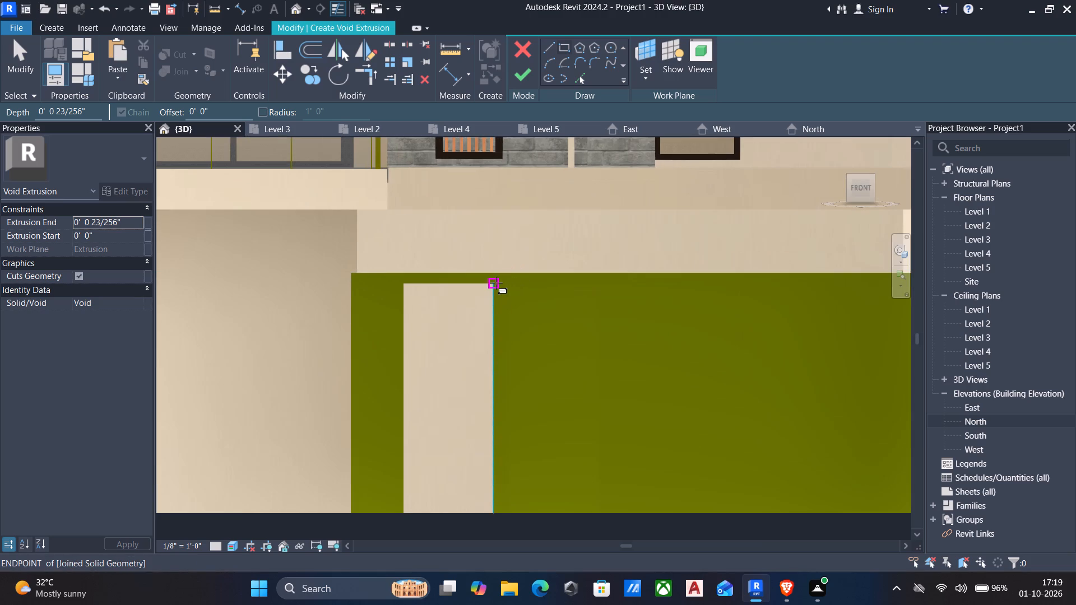
{"action": "scroll", "coordinate": [496, 286], "scroll_direction": "down", "scroll_amount": 3}
{"action": "middle_click_drag", "start_coordinate": [495, 289], "coordinate": [504, 274]}
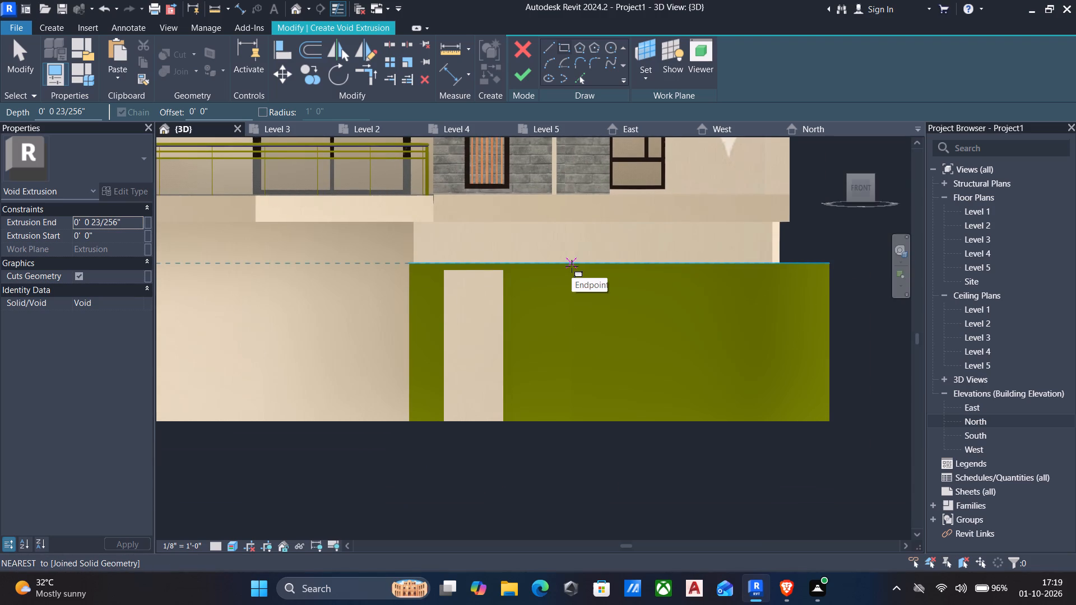
{"action": "left_click_drag", "start_coordinate": [225, 112], "coordinate": [177, 111]}
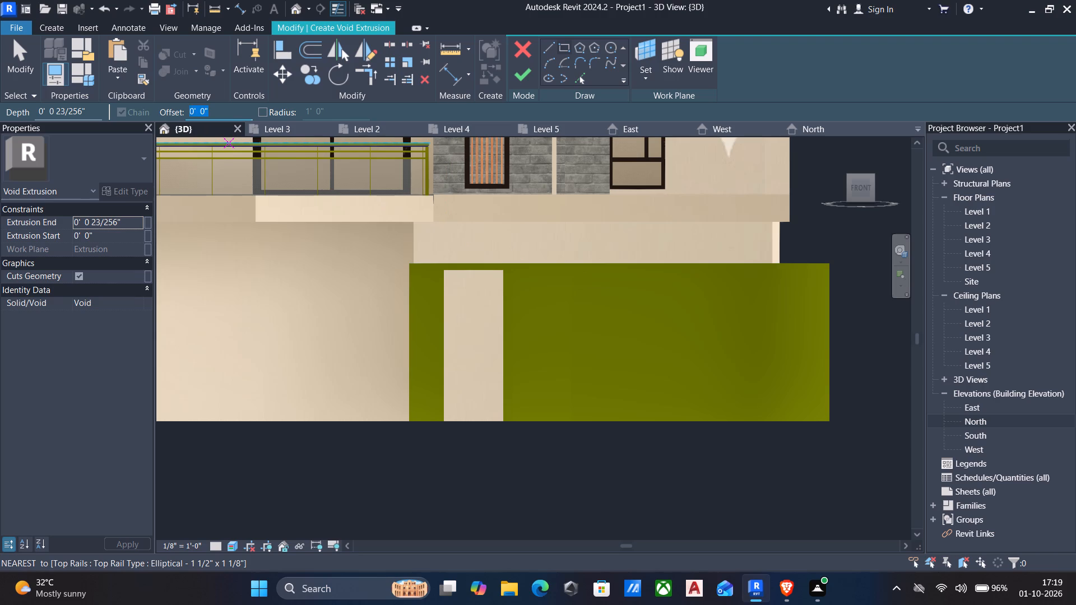
{"action": "left_click_drag", "start_coordinate": [177, 111], "coordinate": [117, 114]}
{"action": "key", "text": "6"}
{"action": "key", "text": "shift+quotedbl"}
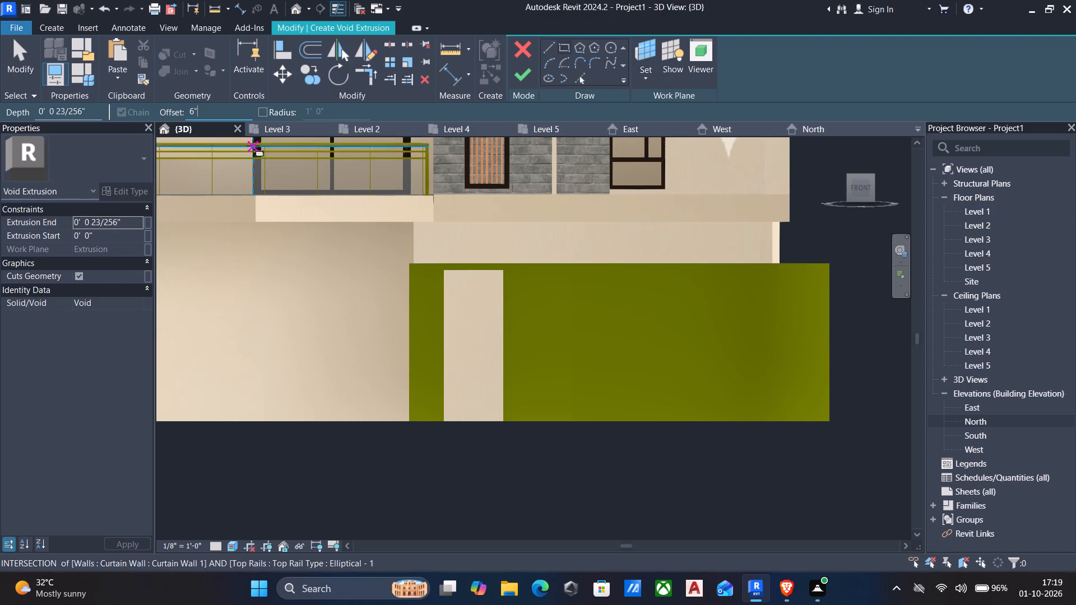
{"action": "left_click", "coordinate": [570, 269]}
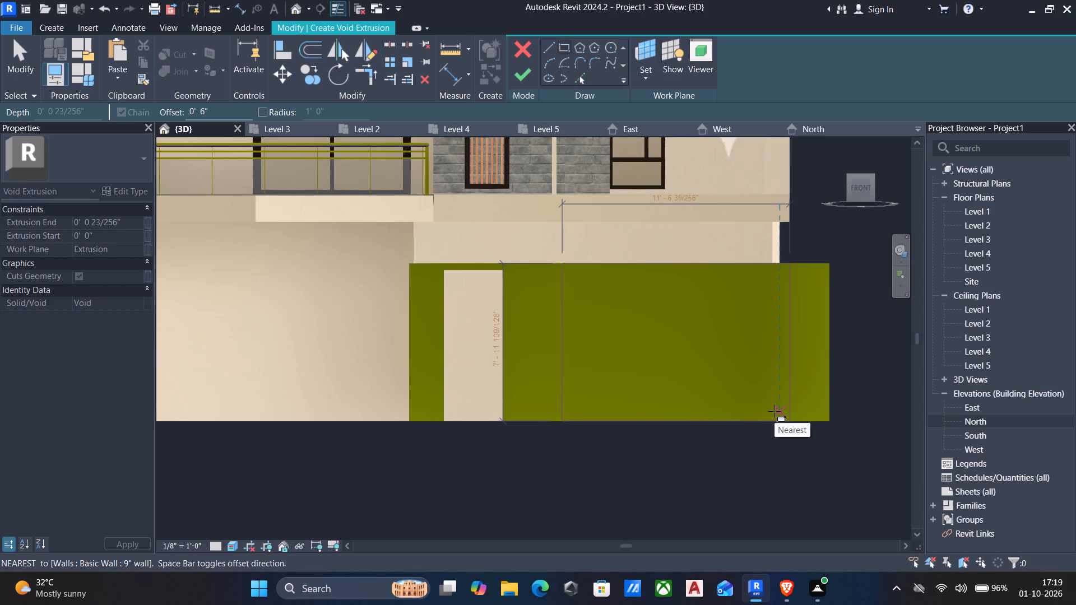
{"action": "key", "text": "space"}
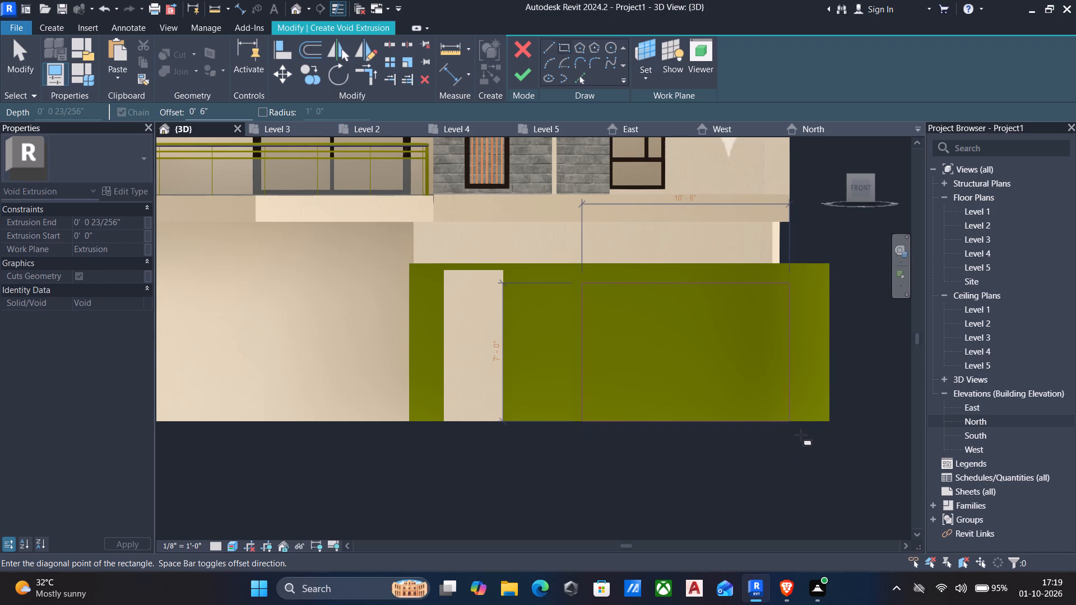
{"action": "left_click", "coordinate": [801, 435]}
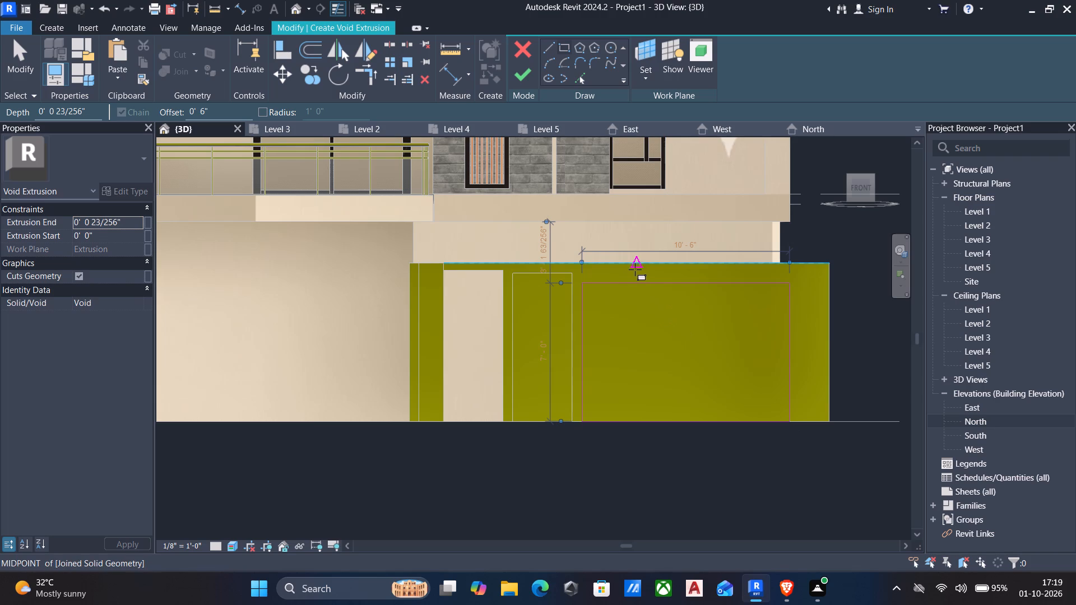
{"action": "key", "text": "Escape"}
{"action": "key", "text": "Escape"}
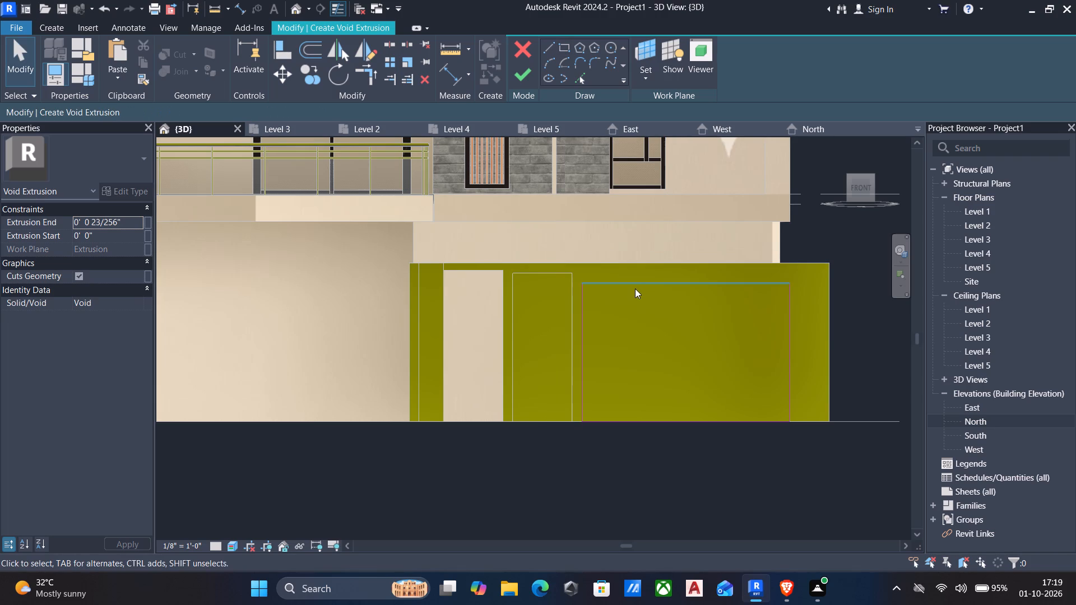
Nudge the void rectangle's top edge up until it is level with the top of the neighbouring recess.
{"action": "left_click", "coordinate": [635, 288]}
{"action": "key", "text": "Up"}
{"action": "key", "text": "Up"}
{"action": "key", "text": "Up"}
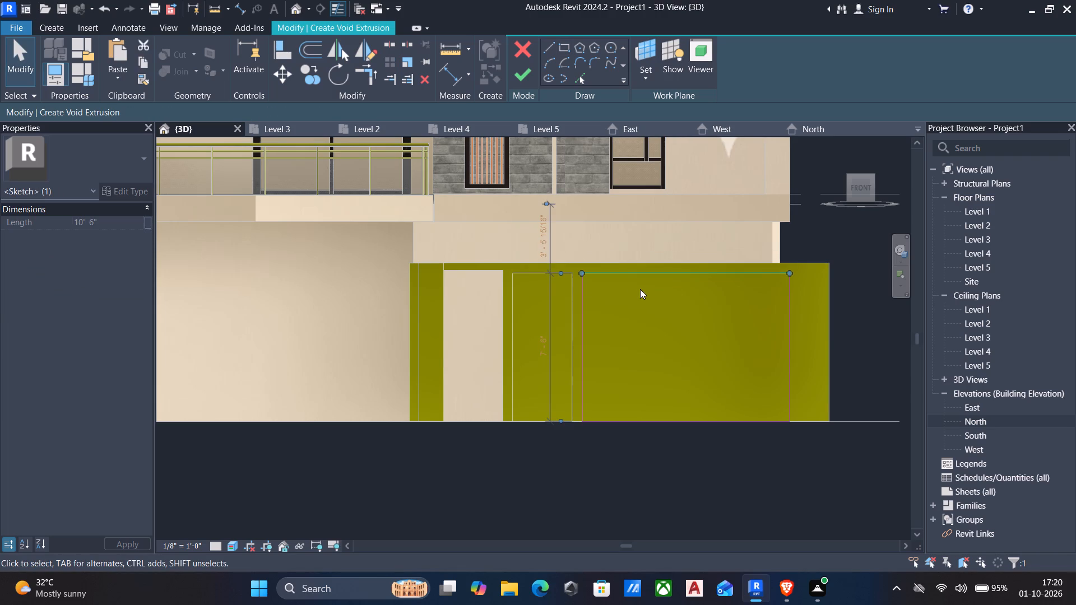
{"action": "scroll", "coordinate": [638, 289], "scroll_direction": "up", "scroll_amount": 3}
{"action": "scroll", "coordinate": [531, 271], "scroll_direction": "up", "scroll_amount": 5}
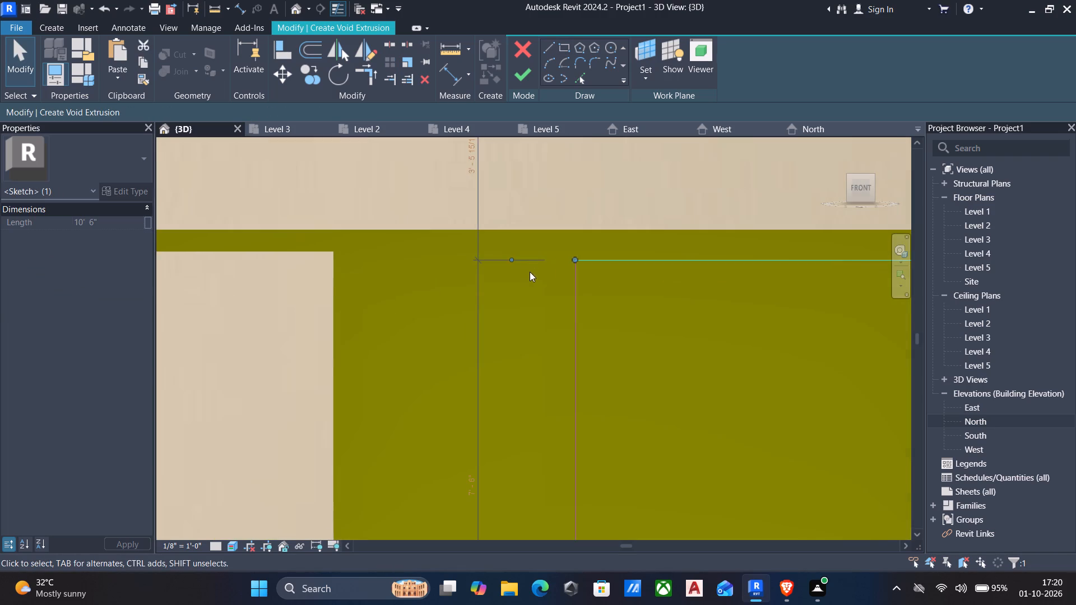
{"action": "scroll", "coordinate": [533, 274], "scroll_direction": "down", "scroll_amount": 6}
{"action": "scroll", "coordinate": [632, 295], "scroll_direction": "down", "scroll_amount": 2}
{"action": "middle_click_drag", "start_coordinate": [630, 297], "coordinate": [583, 309]}
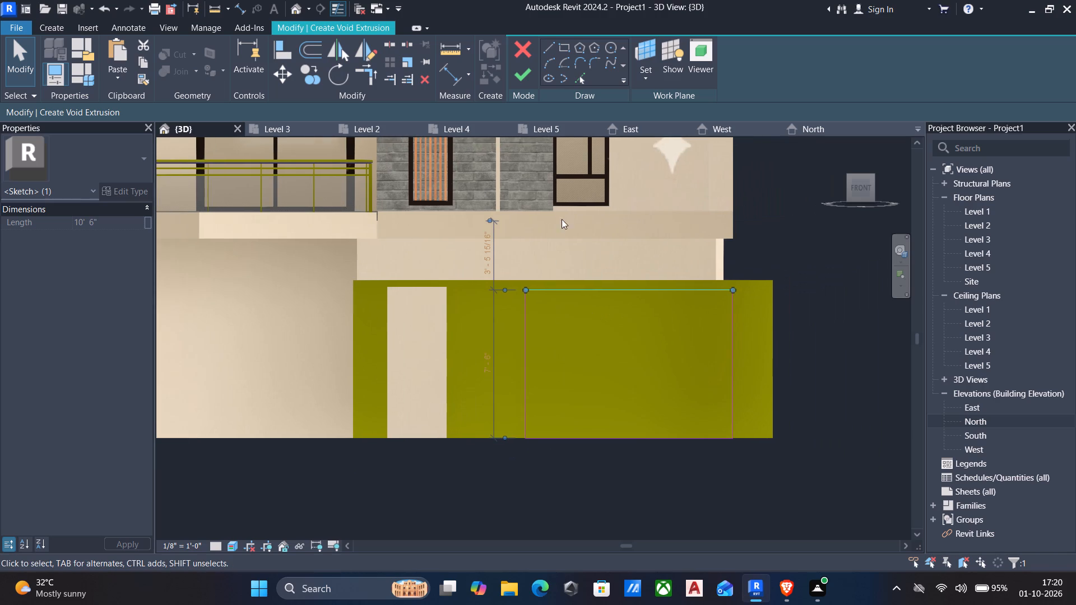
Finish the void sketch and set its extrusion end to 4".
{"action": "left_click", "coordinate": [527, 76]}
{"action": "scroll", "coordinate": [476, 183], "scroll_direction": "down", "scroll_amount": 3}
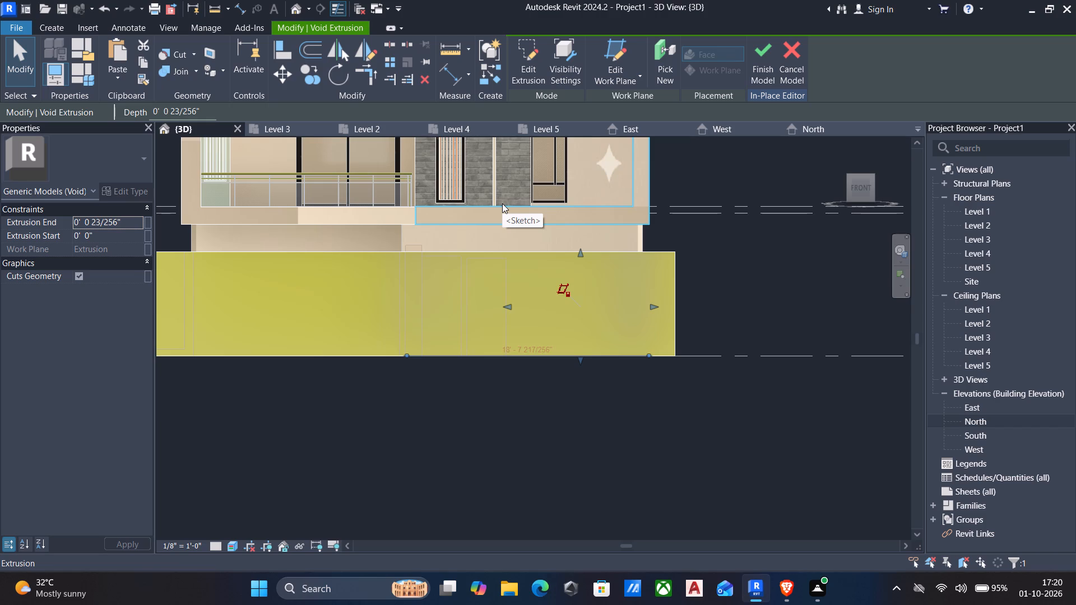
{"action": "scroll", "coordinate": [540, 260], "scroll_direction": "down", "scroll_amount": 2}
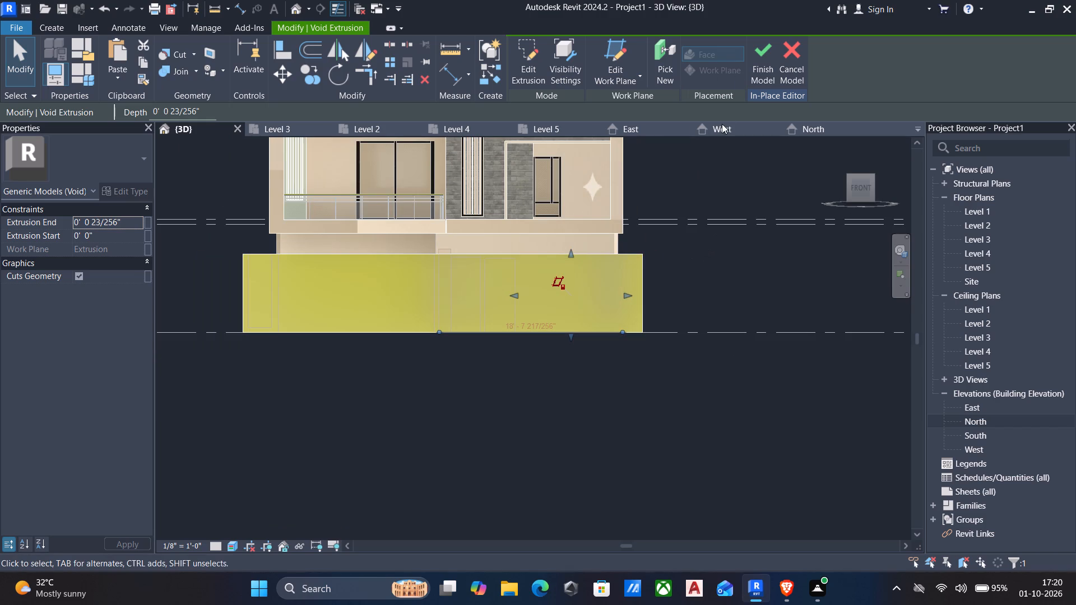
{"action": "scroll", "coordinate": [720, 152], "scroll_direction": "down", "scroll_amount": 2}
{"action": "middle_click_drag", "start_coordinate": [731, 171], "coordinate": [583, 295], "text": "shift"}
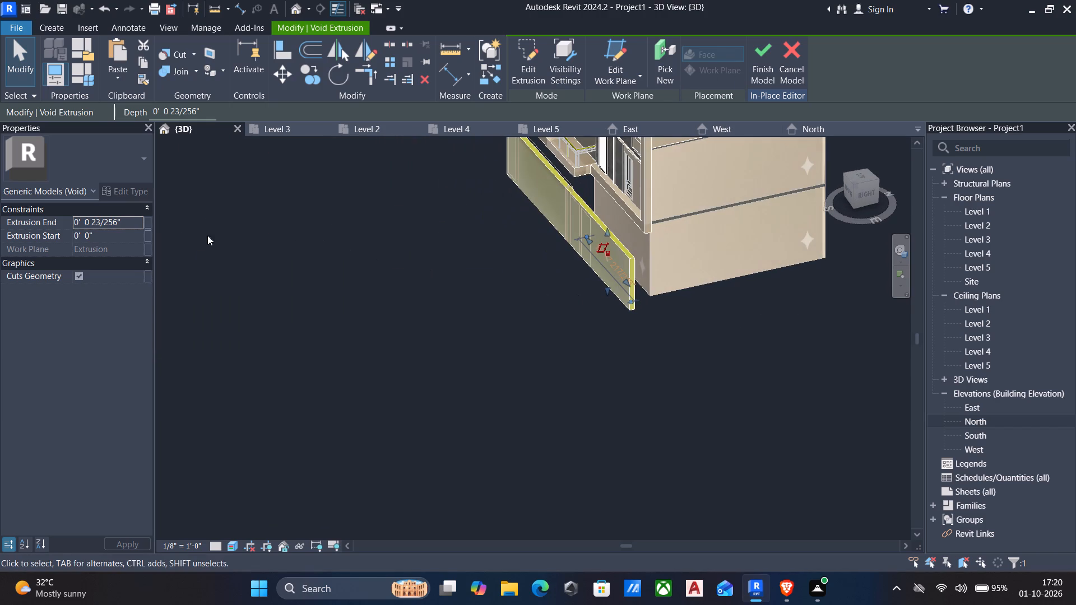
{"action": "scroll", "coordinate": [122, 220], "scroll_direction": "up", "scroll_amount": 1}
{"action": "left_click", "coordinate": [123, 220]}
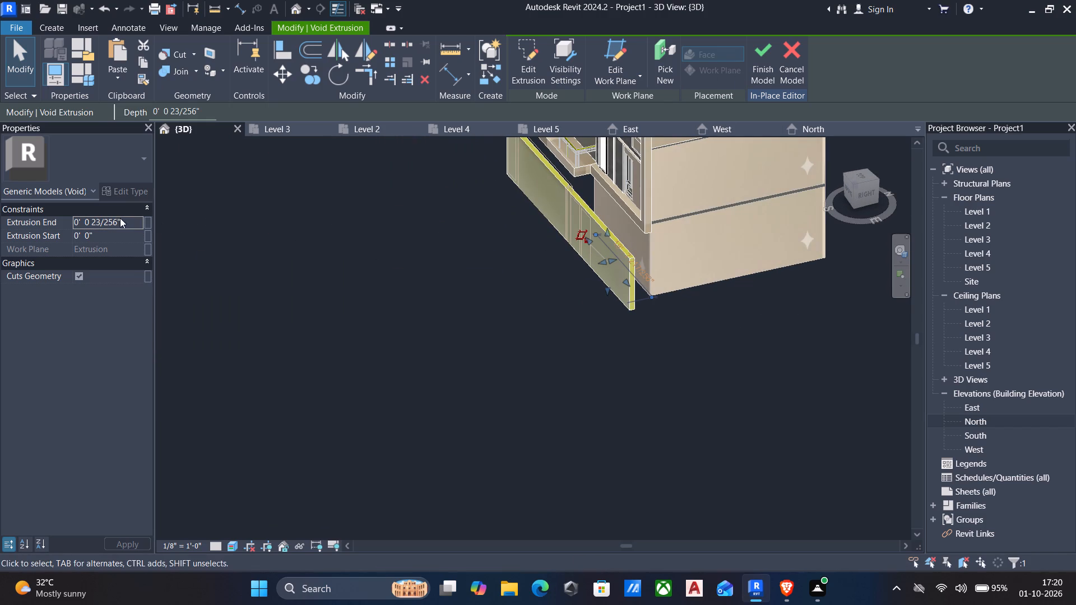
{"action": "left_click", "coordinate": [124, 213]}
{"action": "left_click", "coordinate": [129, 211]}
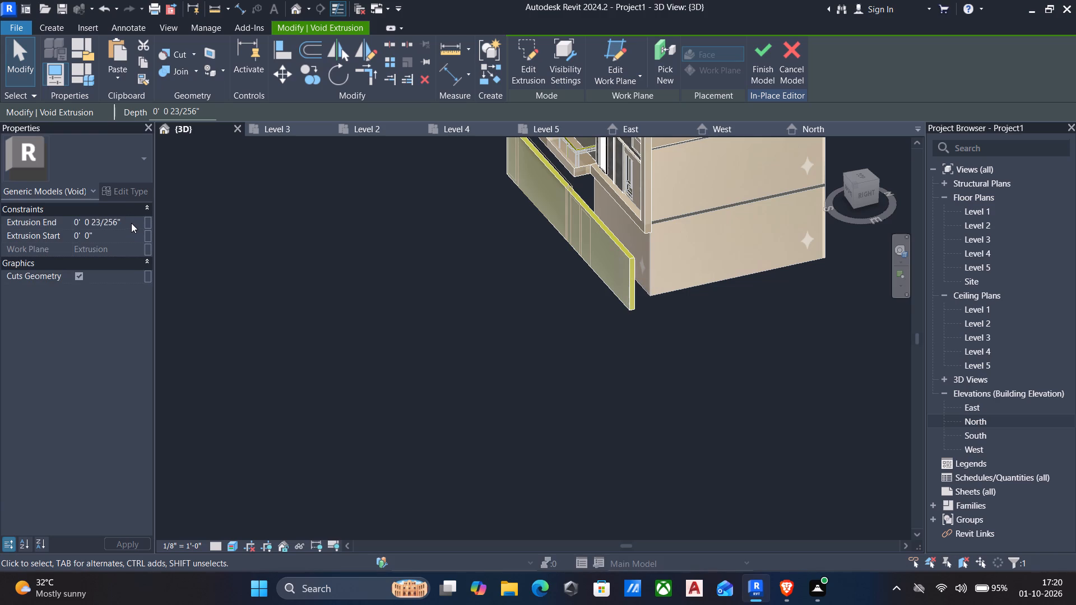
{"action": "left_click", "coordinate": [131, 223]}
{"action": "key", "text": "4"}
{"action": "key", "text": "shift+quotedbl"}
{"action": "key", "text": "Return"}
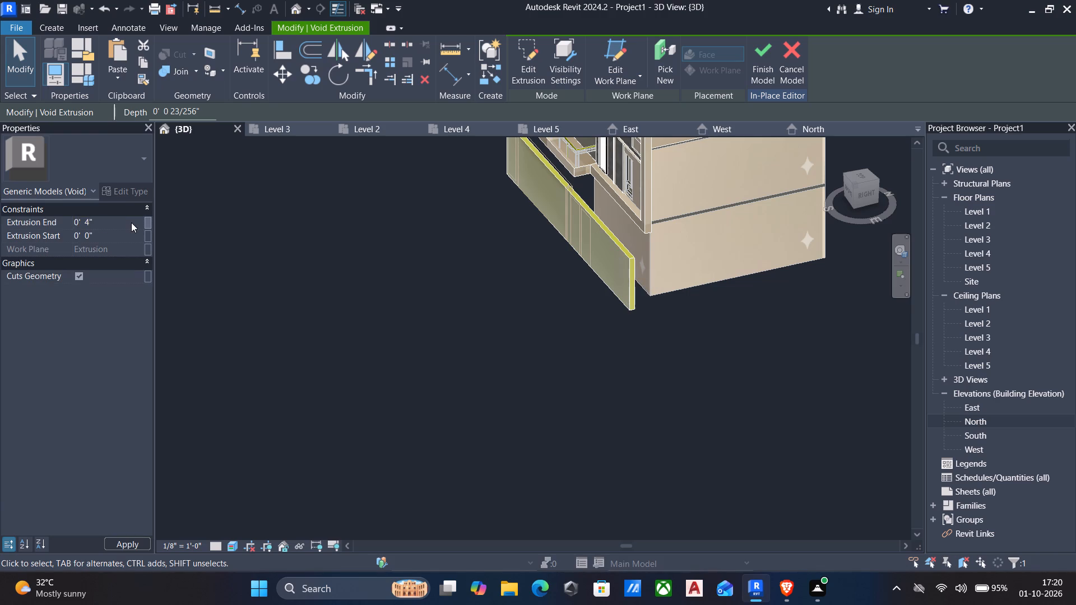
Finish the in-place boundary wall model and inspect the wide recess from the side.
{"action": "left_click", "coordinate": [760, 57]}
{"action": "middle_click_drag", "start_coordinate": [504, 271], "coordinate": [587, 264], "text": "shift"}
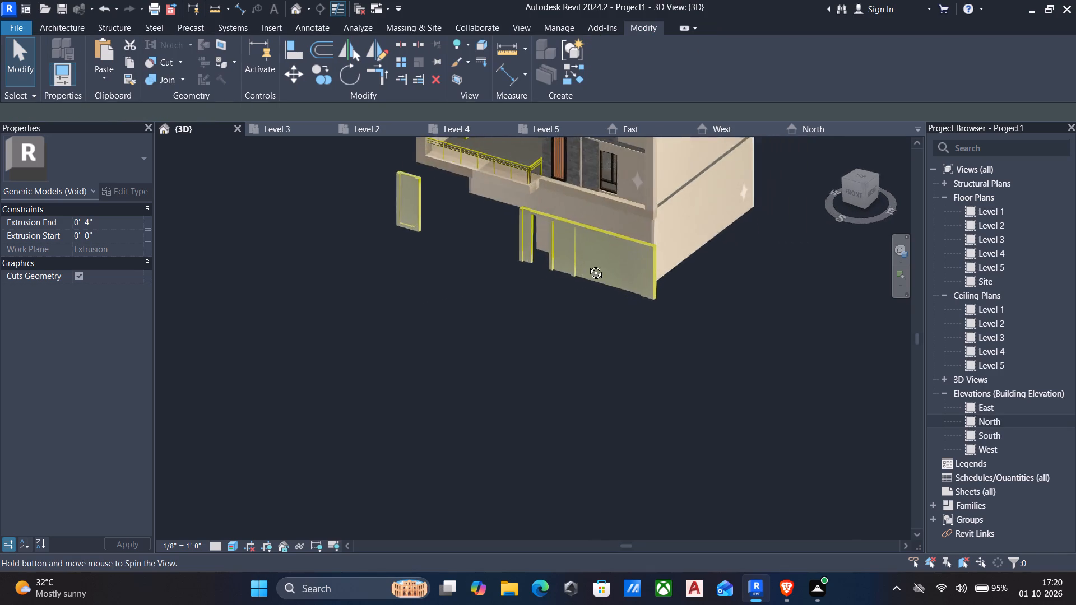
{"action": "middle_click_drag", "start_coordinate": [587, 264], "coordinate": [609, 226], "text": "shift"}
{"action": "scroll", "coordinate": [604, 267], "scroll_direction": "up", "scroll_amount": 5}
{"action": "middle_click_drag", "start_coordinate": [593, 306], "coordinate": [534, 309], "text": "shift"}
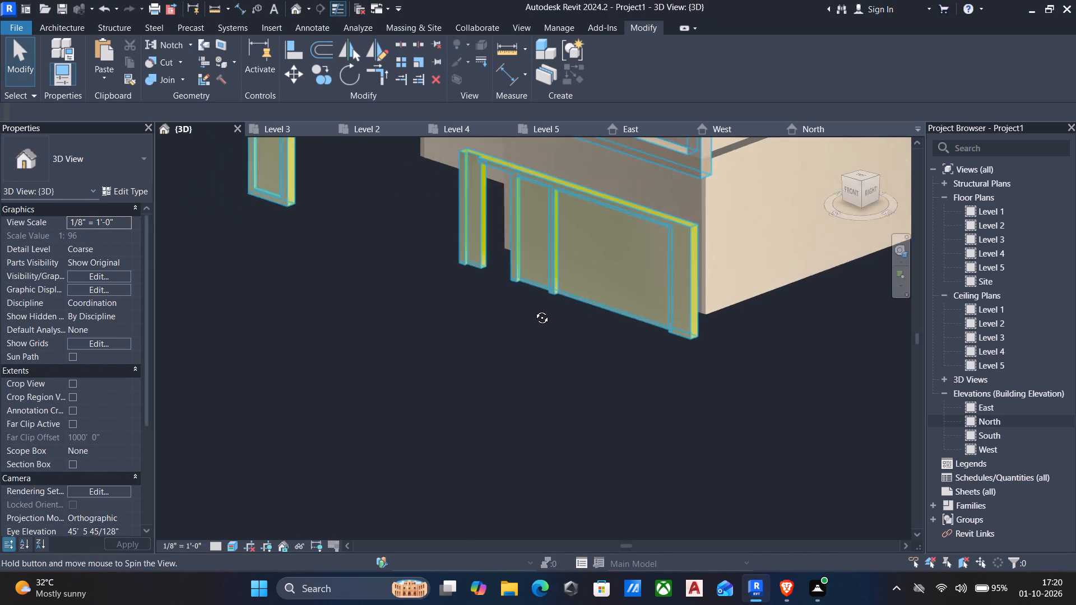
{"action": "middle_click_drag", "start_coordinate": [534, 309], "coordinate": [485, 314], "text": "shift"}
{"action": "scroll", "coordinate": [485, 314], "scroll_direction": "up", "scroll_amount": 1, "text": "shift"}
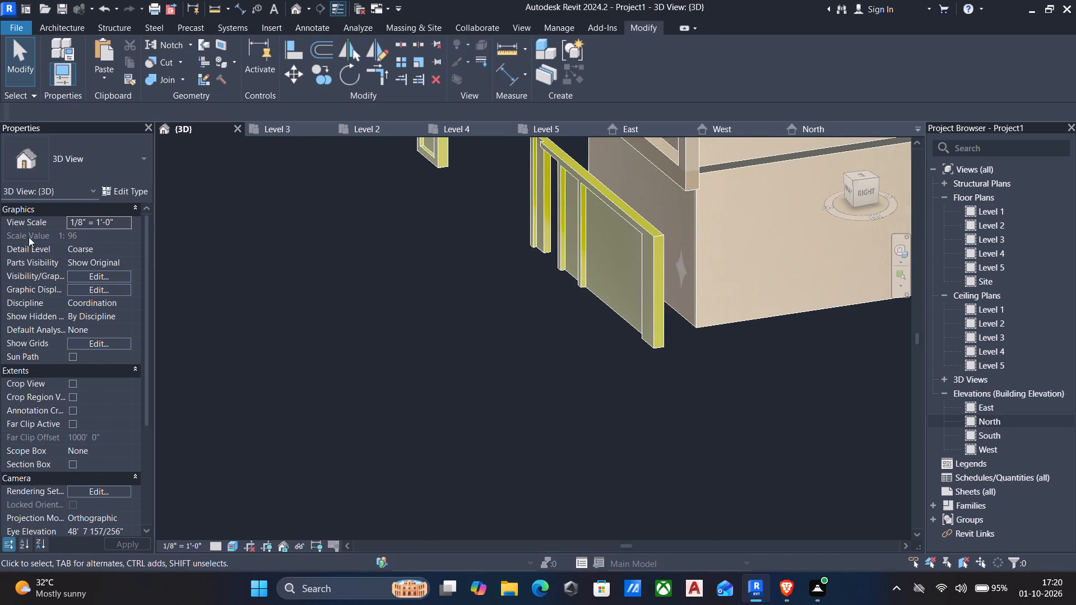
Reopen the boundary wall for in-place editing and set the wide recess's void extrusion end to 1".
{"action": "left_click", "coordinate": [636, 227]}
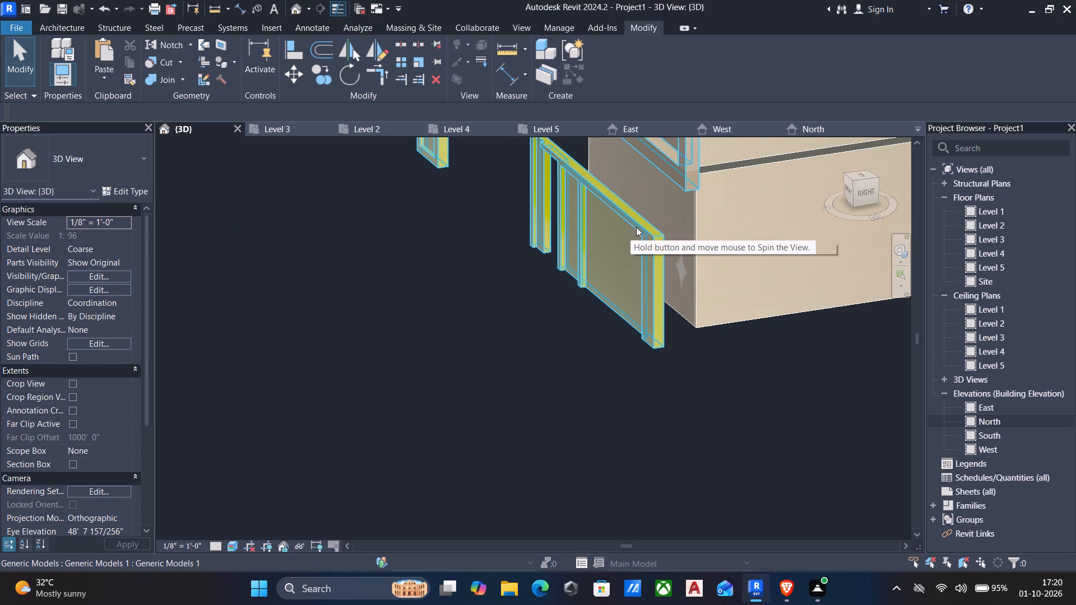
{"action": "left_click", "coordinate": [603, 58]}
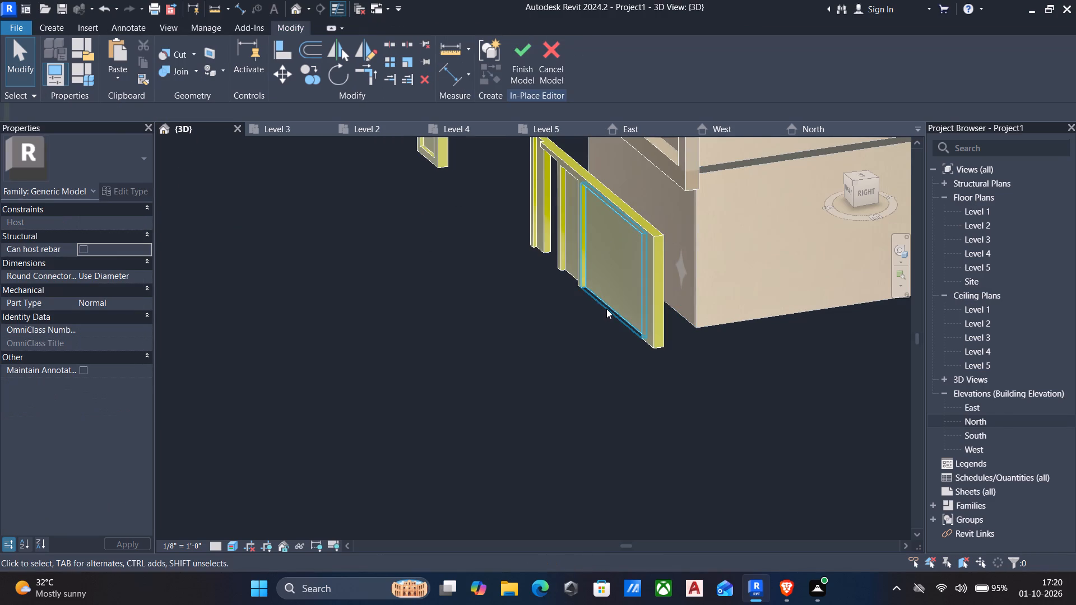
{"action": "left_click", "coordinate": [606, 309]}
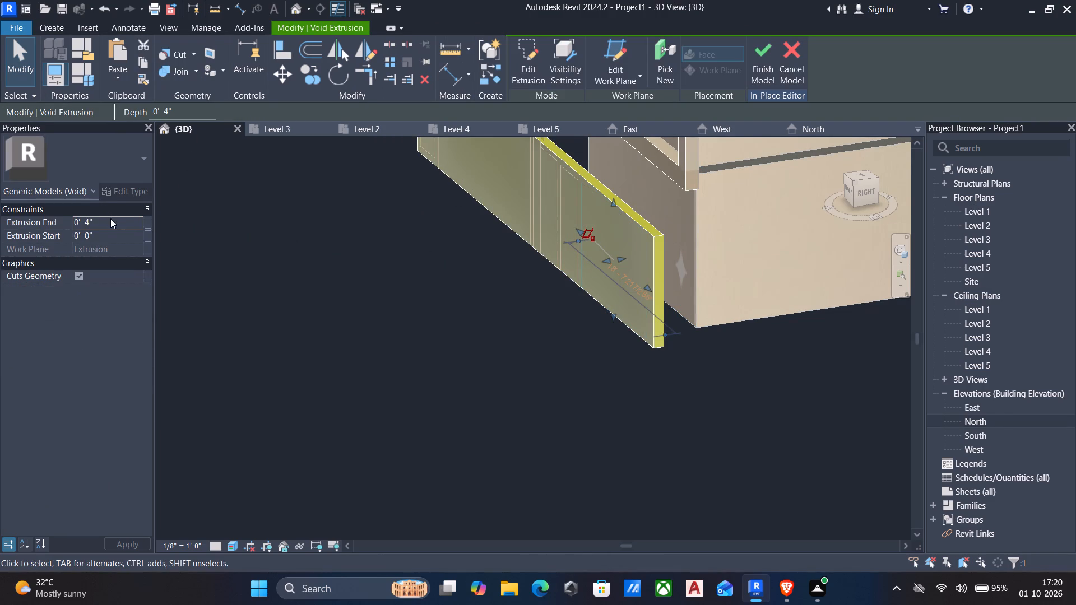
{"action": "left_click", "coordinate": [110, 218]}
{"action": "key", "text": "1"}
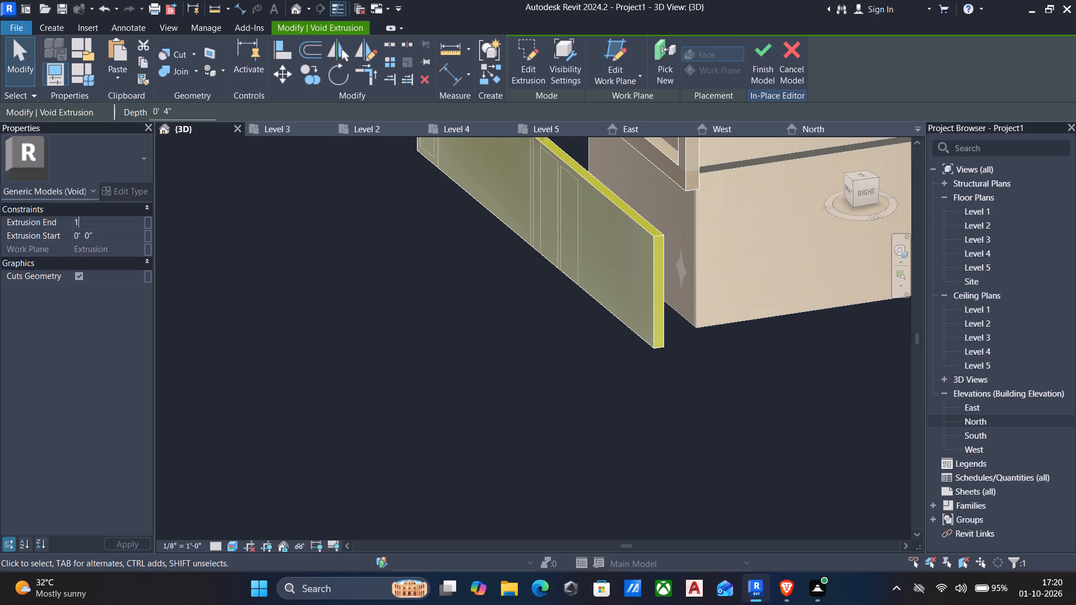
{"action": "key", "text": "shift+quotedbl"}
{"action": "key", "text": "Return"}
Finish the in-place boundary wall model.
{"action": "left_click", "coordinate": [765, 57]}
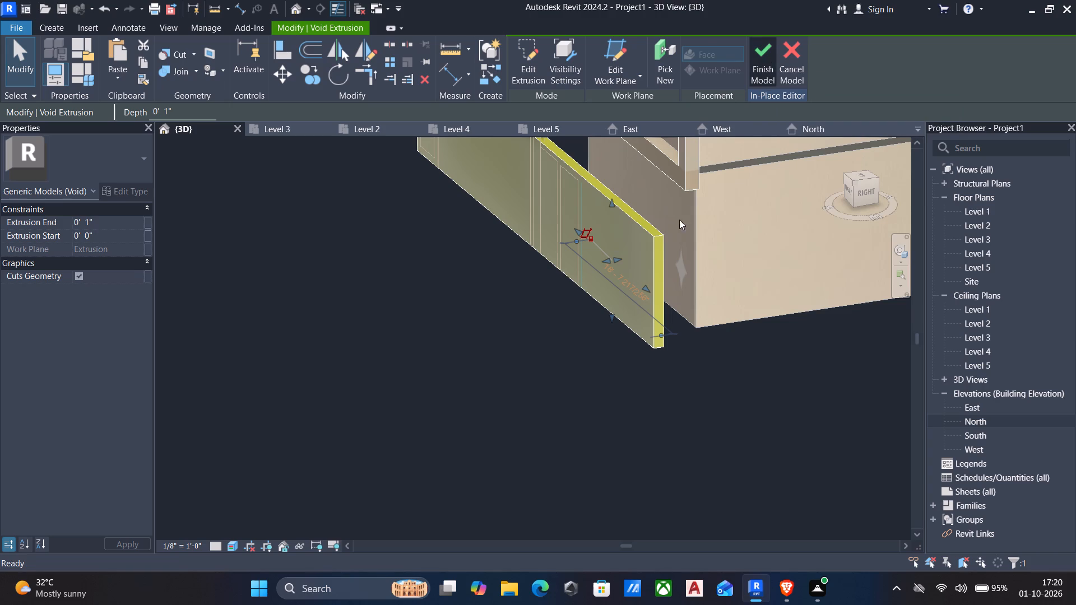
{"action": "middle_click_drag", "start_coordinate": [572, 243], "coordinate": [657, 230], "text": "shift"}
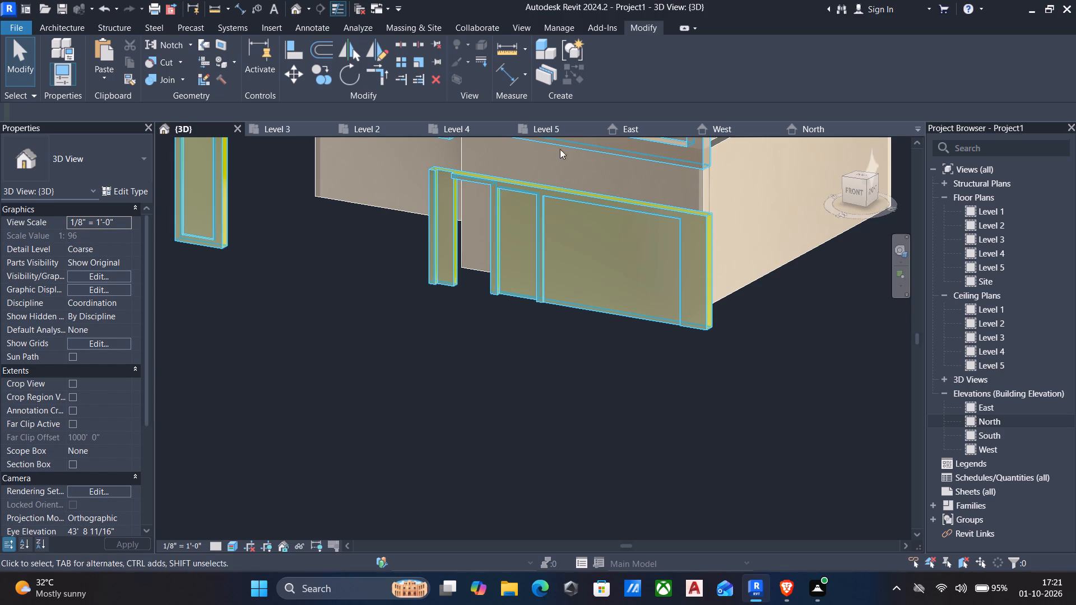
Reopen the boundary wall for in-place editing and start a void extrusion with the wide recess's face as work plane.
{"action": "left_click", "coordinate": [614, 204]}
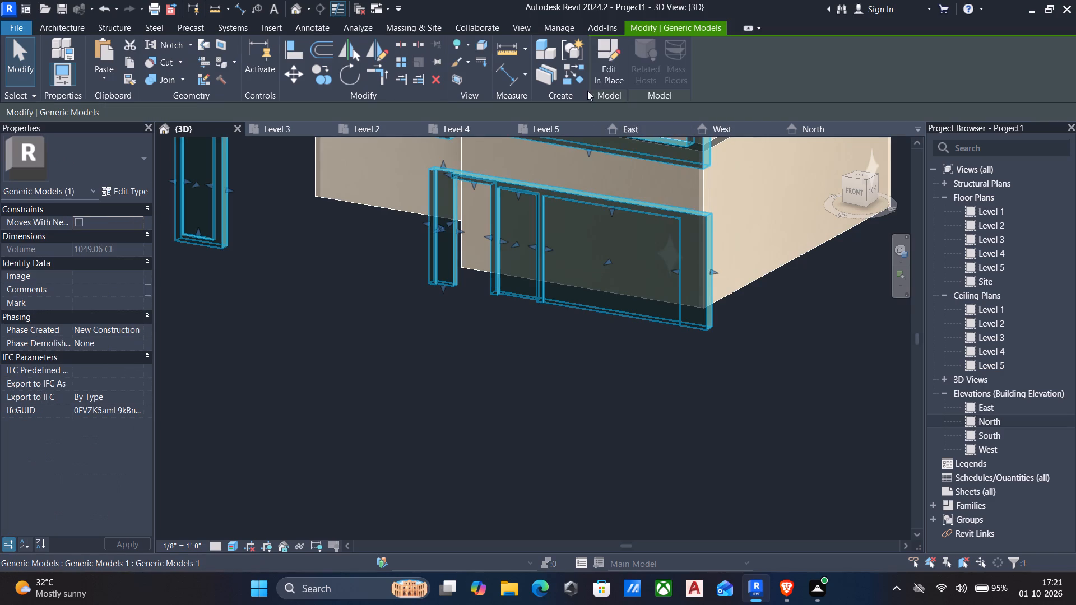
{"action": "left_click", "coordinate": [606, 59]}
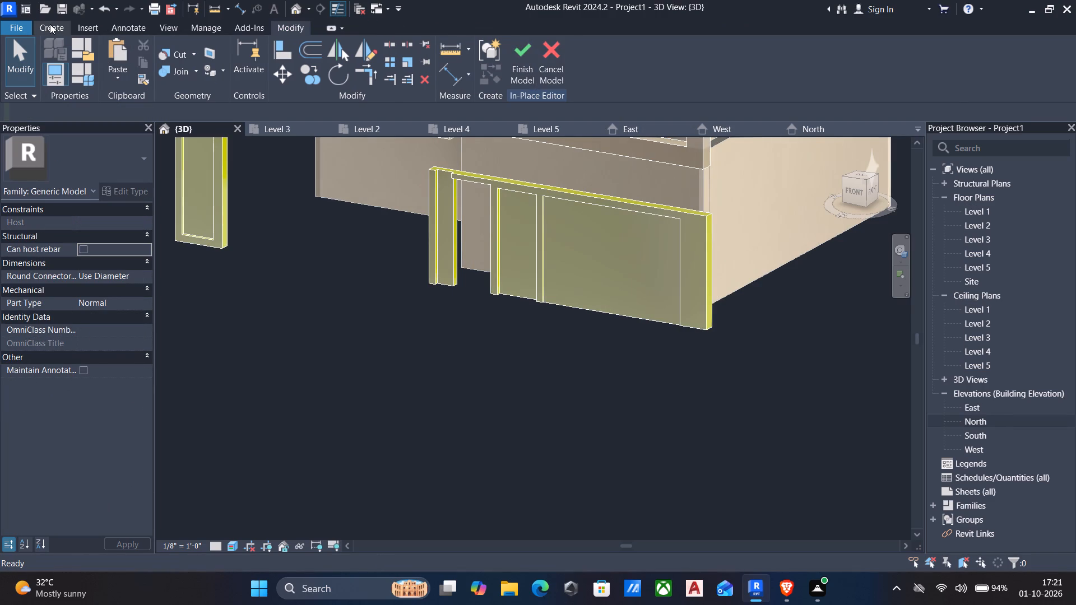
{"action": "left_click", "coordinate": [50, 24]}
{"action": "left_click", "coordinate": [283, 74]}
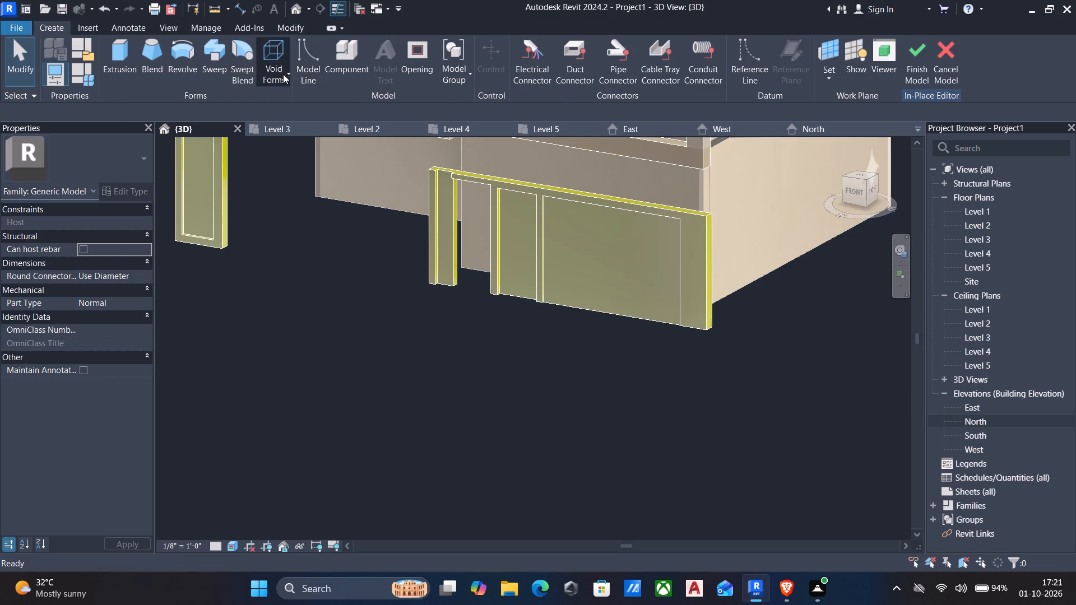
{"action": "left_click", "coordinate": [296, 105]}
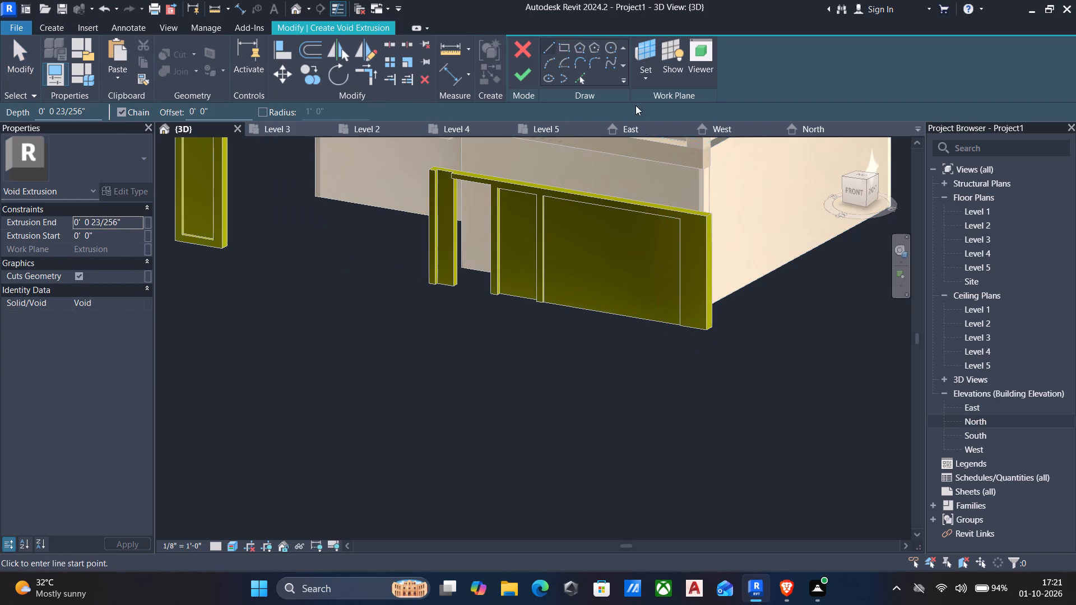
{"action": "left_click", "coordinate": [655, 83]}
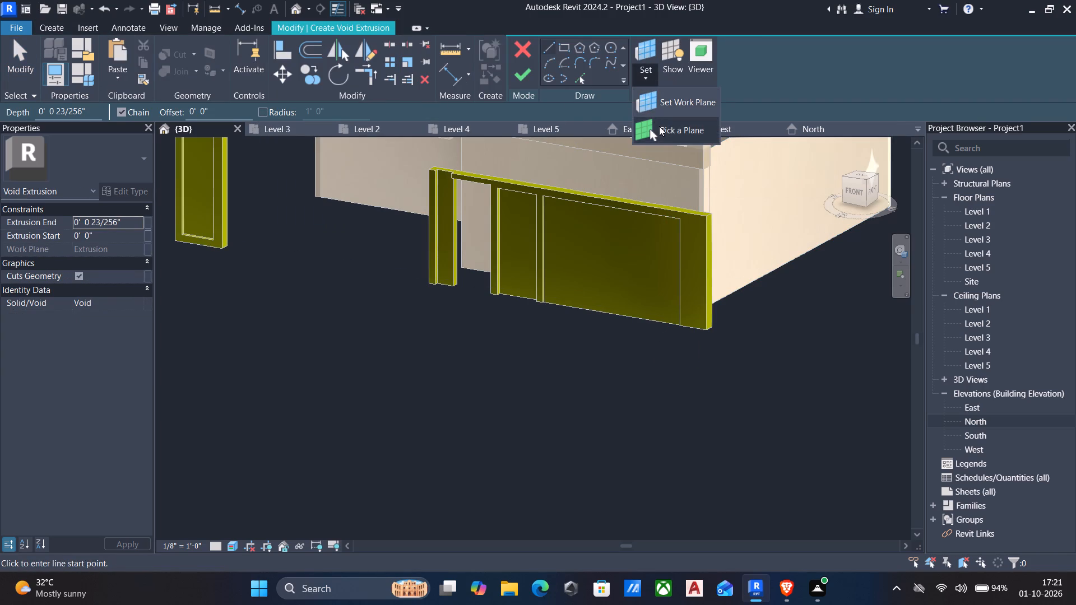
{"action": "left_click", "coordinate": [662, 128]}
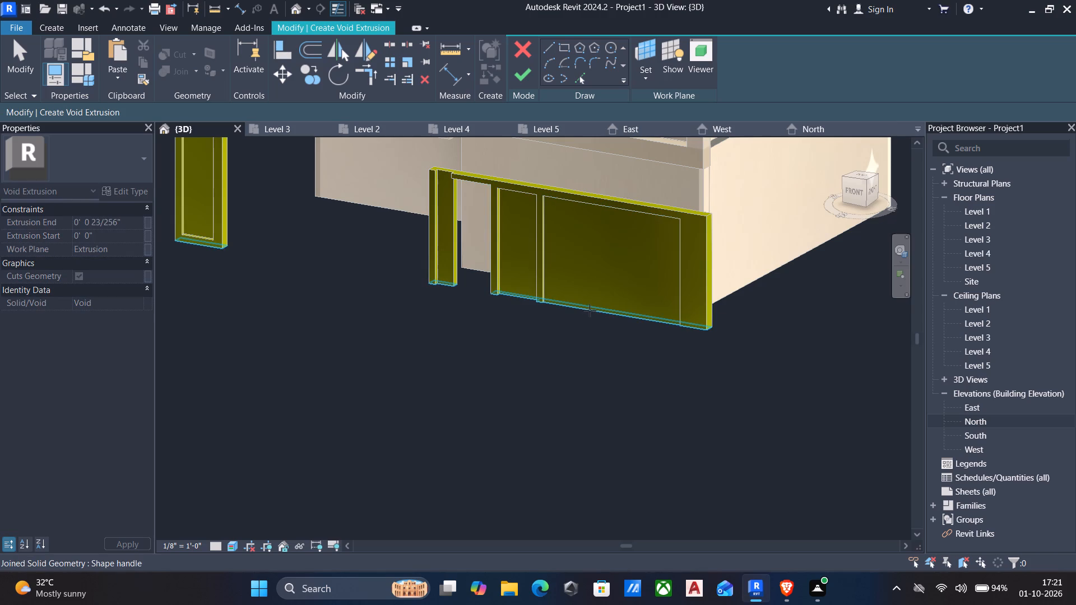
{"action": "left_click", "coordinate": [593, 306]}
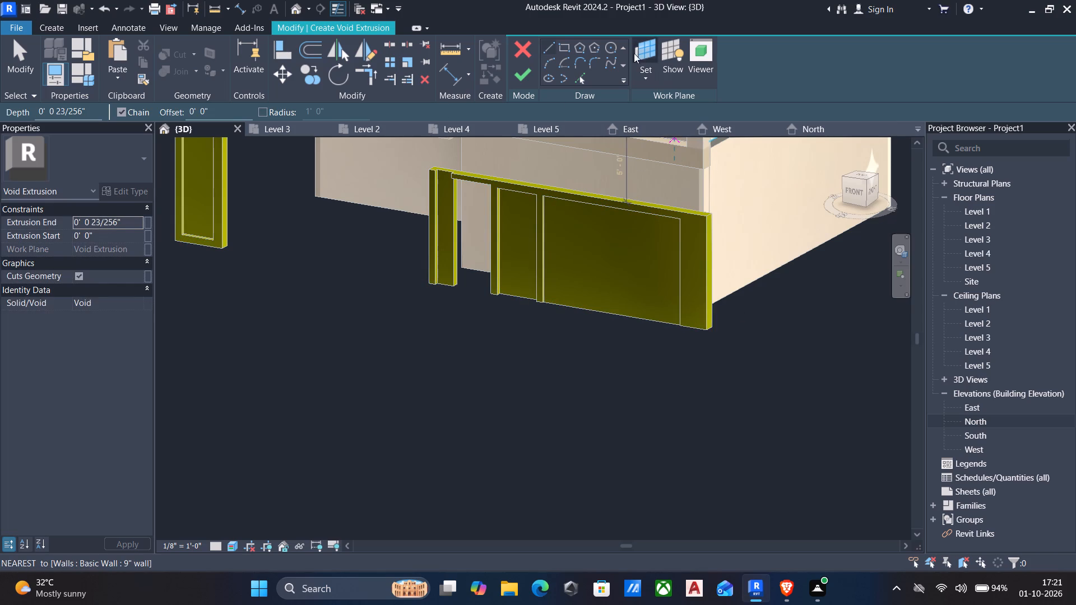
Sketch a void rectangle inside the wide recess with a 1' inward offset, about 7'-9" wide and 5'-6" high.
{"action": "left_click", "coordinate": [561, 49]}
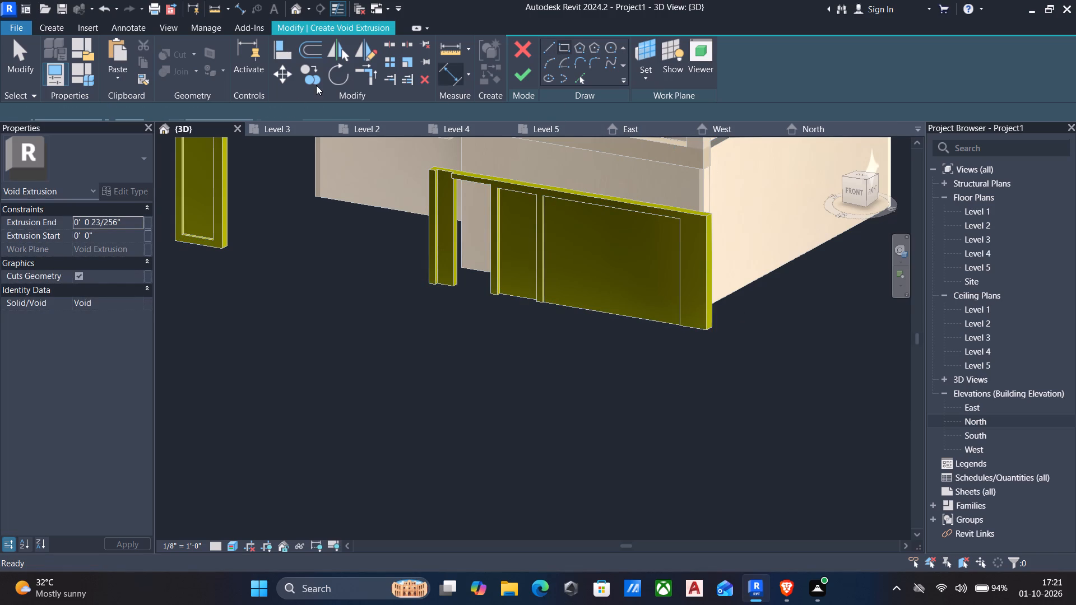
{"action": "left_click_drag", "start_coordinate": [216, 110], "coordinate": [123, 101]}
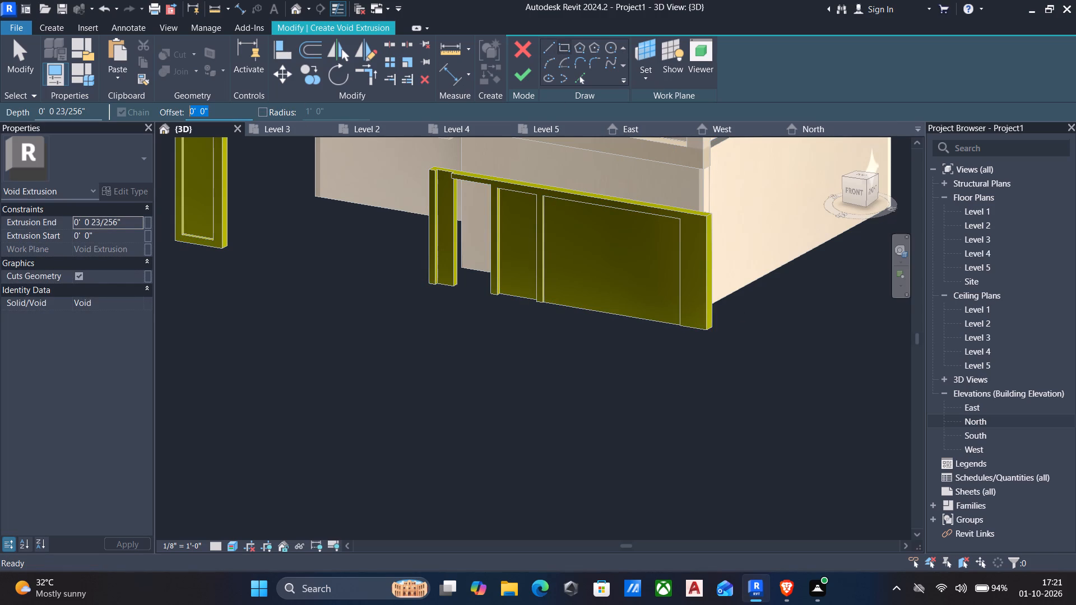
{"action": "left_click_drag", "start_coordinate": [123, 101], "coordinate": [88, 100]}
{"action": "type", "text": "1'"}
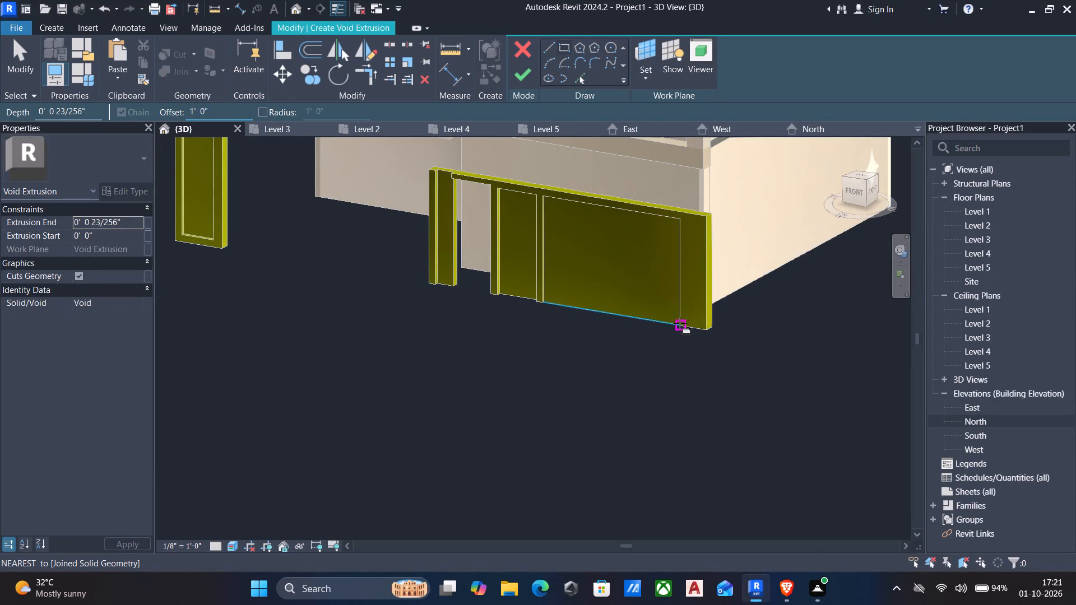
{"action": "left_click", "coordinate": [853, 189]}
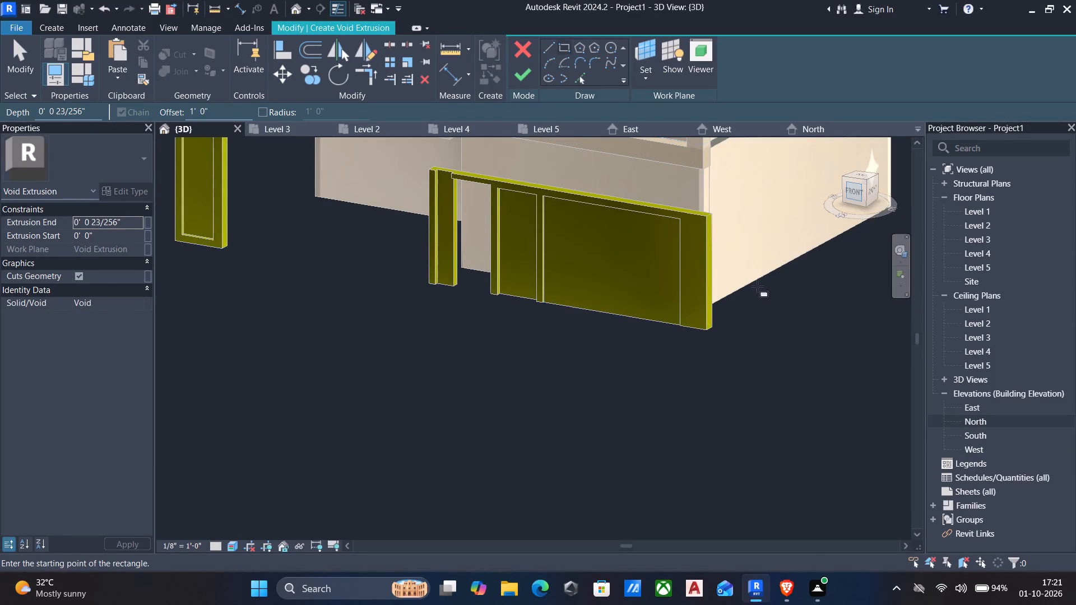
{"action": "scroll", "coordinate": [551, 359], "scroll_direction": "up", "scroll_amount": 6}
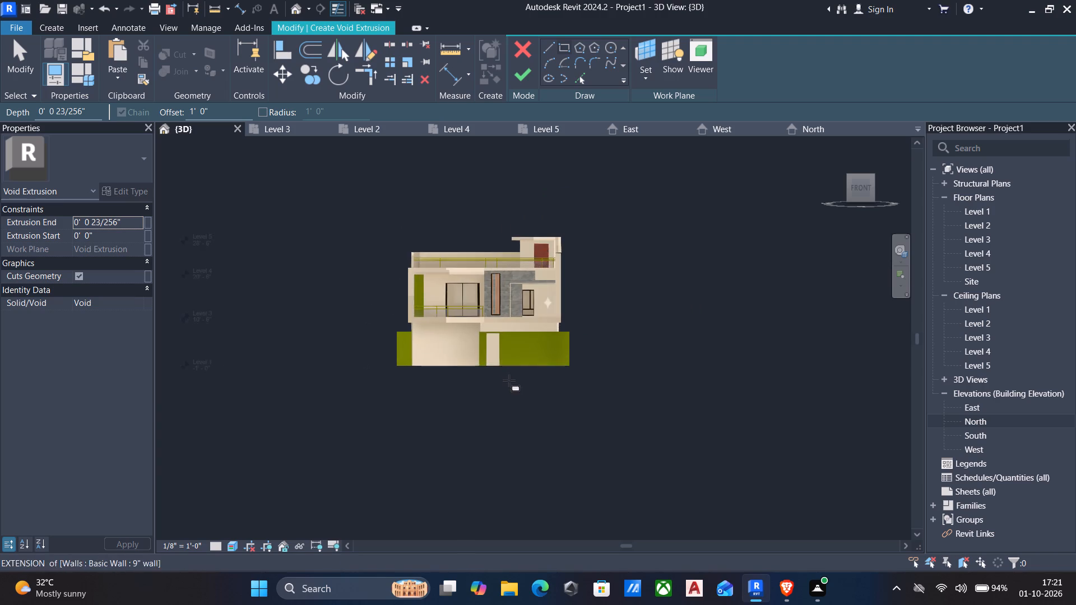
{"action": "scroll", "coordinate": [556, 376], "scroll_direction": "up", "scroll_amount": 11}
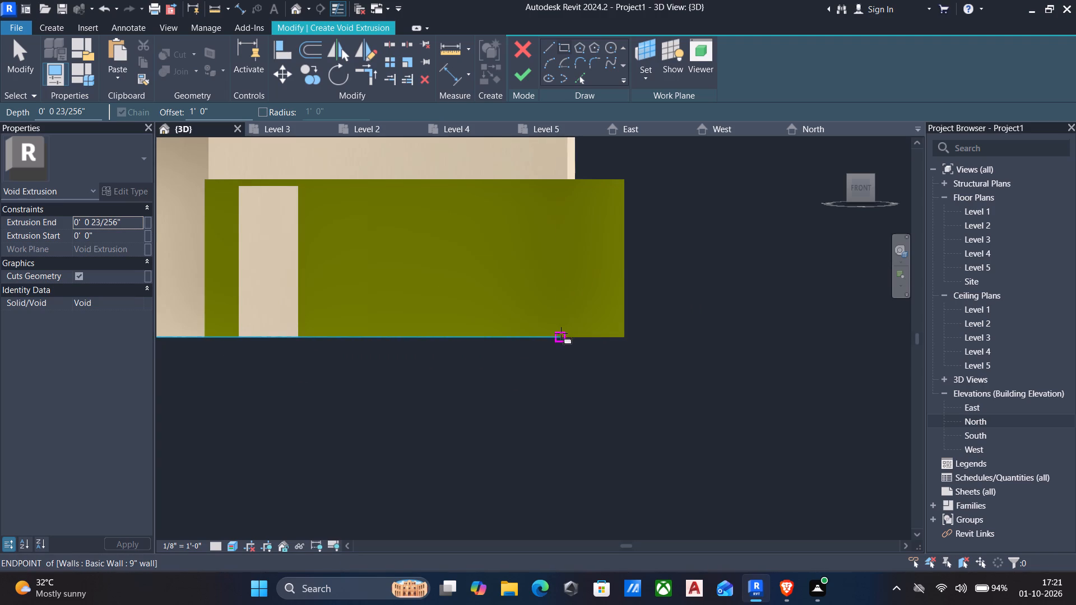
{"action": "left_click", "coordinate": [562, 334]}
{"action": "key", "text": "space"}
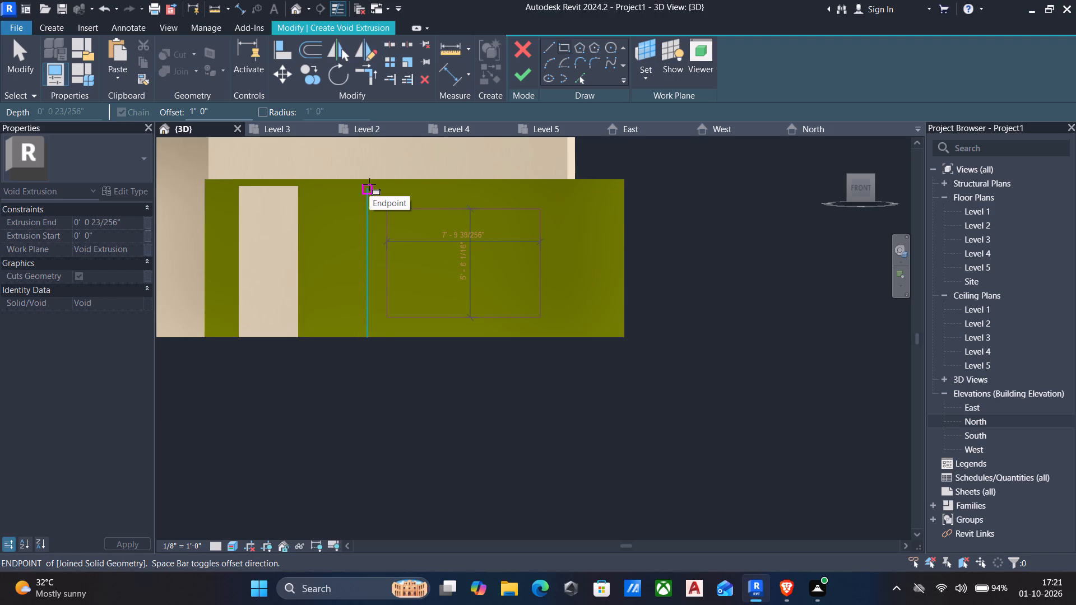
{"action": "left_click", "coordinate": [369, 184]}
{"action": "key", "text": "Escape"}
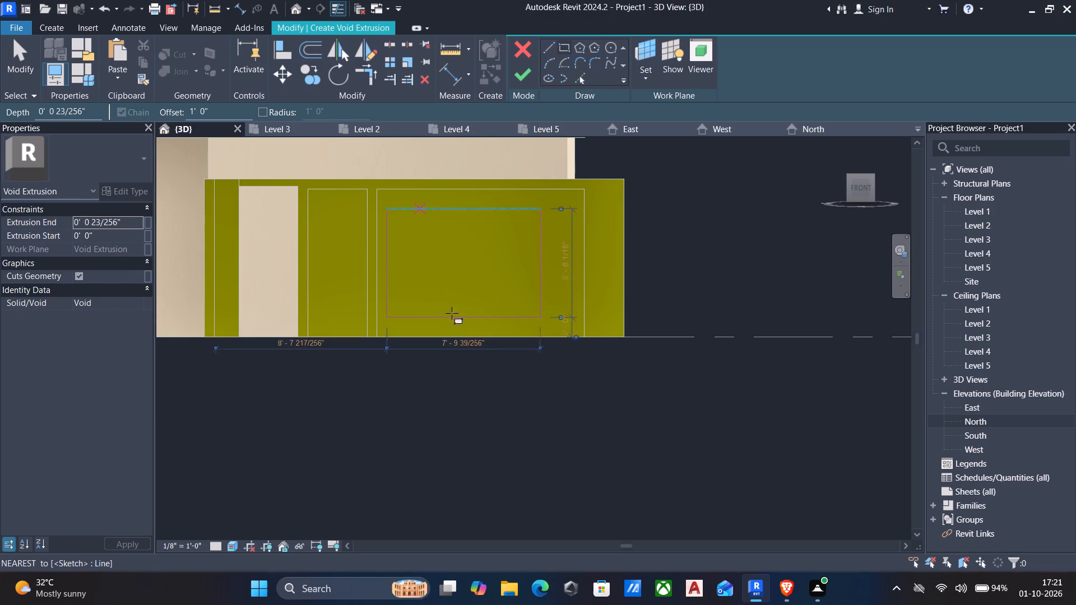
{"action": "key", "text": "Escape"}
Move the sketch rectangle's bottom edge down about 1' to the base of the wall.
{"action": "left_click", "coordinate": [461, 313]}
{"action": "key", "text": "Down"}
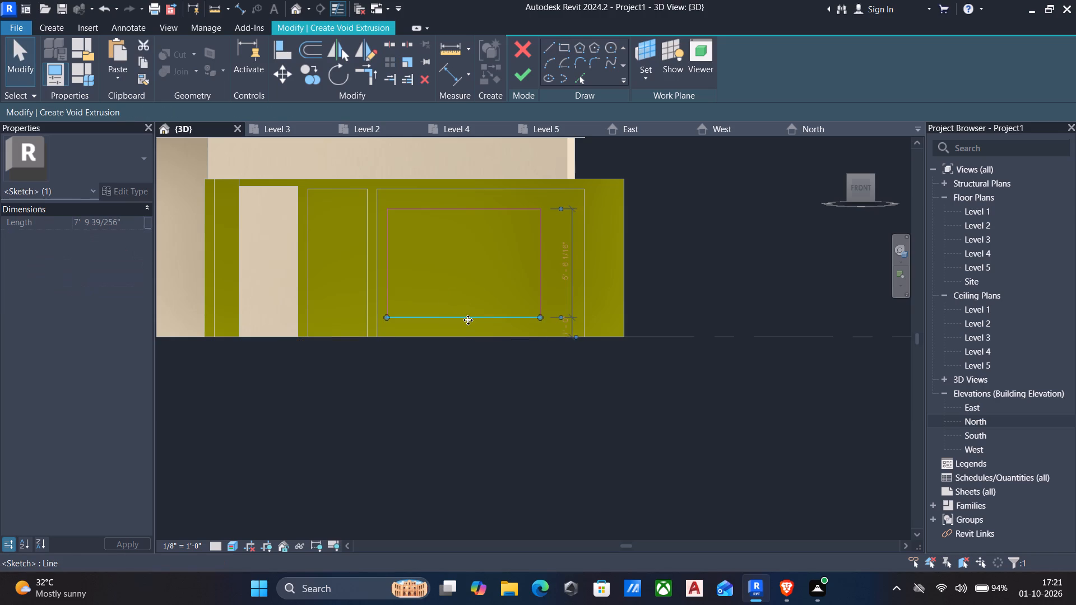
{"action": "key", "text": "Down"}
{"action": "key", "text": "Down"}
{"action": "key", "text": "Down"}
{"action": "key", "text": "Down"}
{"action": "key", "text": "Down"}
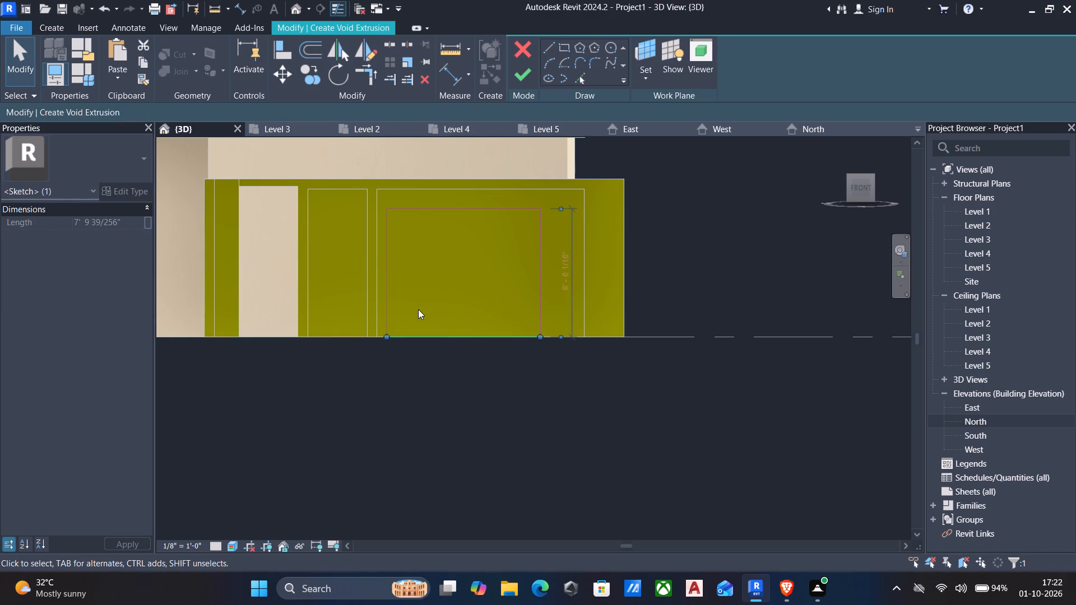
Shift the sketch rectangle's left edge about 10" and its right edge about 4" rightward, making it about 7'-3" wide.
{"action": "left_click", "coordinate": [388, 292]}
{"action": "key", "text": "Right"}
{"action": "key", "text": "Right"}
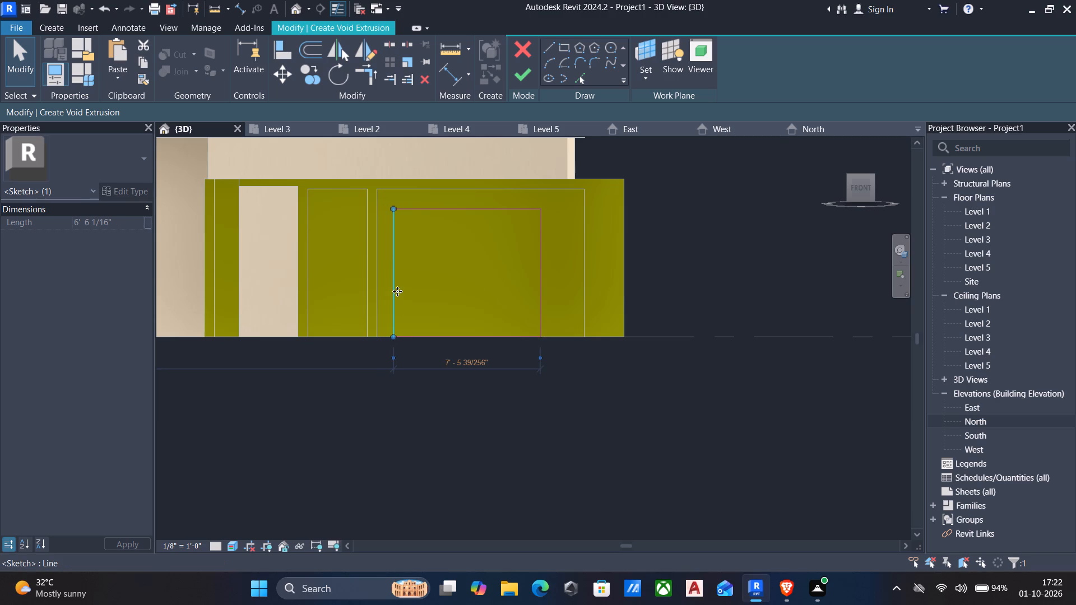
{"action": "key", "text": "Right"}
{"action": "key", "text": "Right"}
{"action": "key", "text": "Right"}
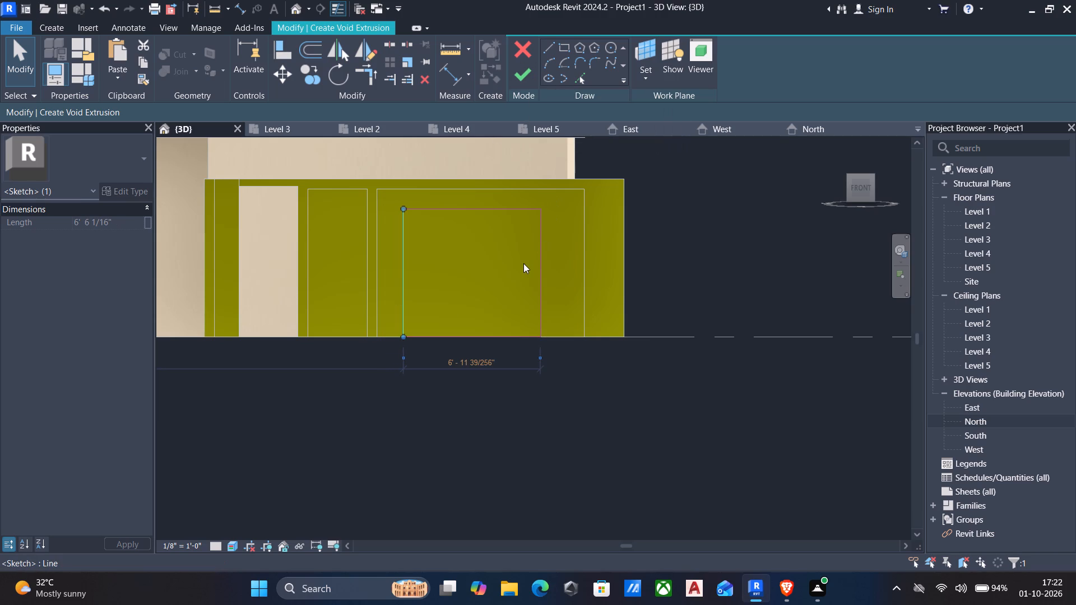
{"action": "left_click", "coordinate": [537, 260]}
{"action": "key", "text": "Right"}
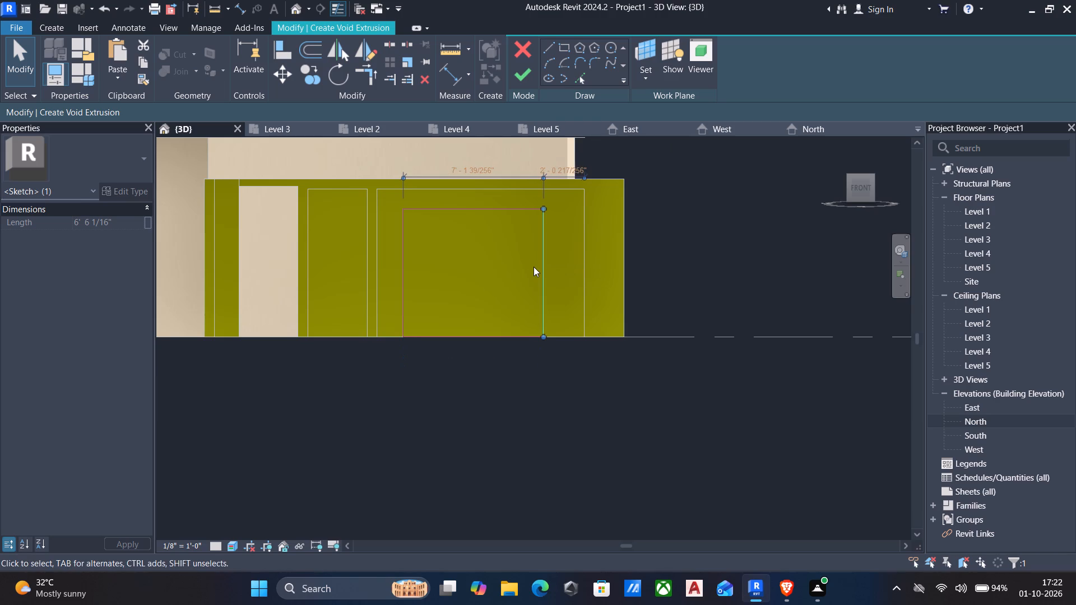
{"action": "key", "text": "Right"}
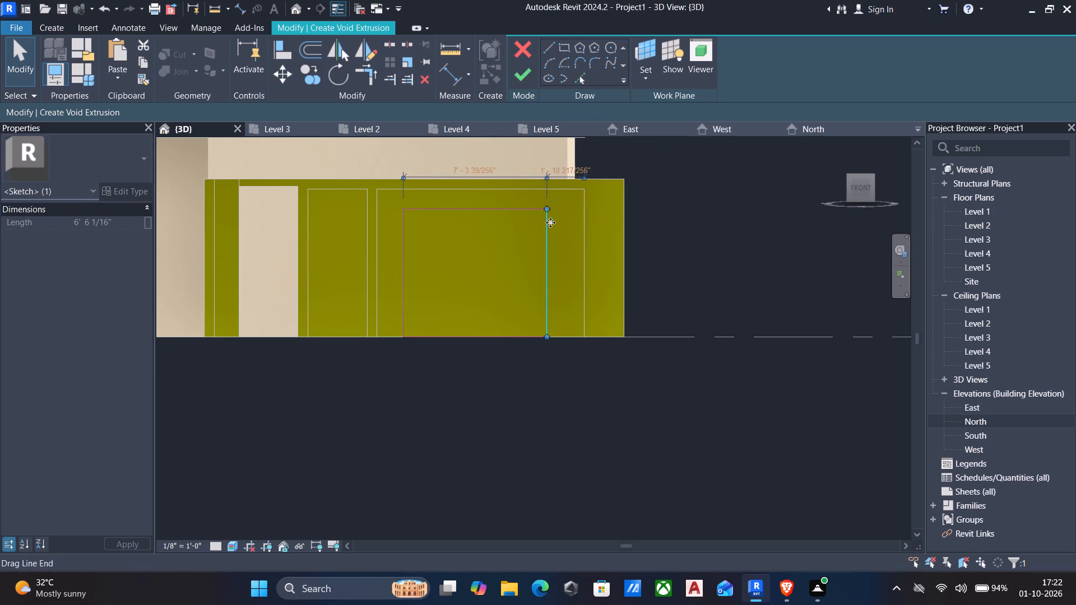
Finish the void sketch, set its extrusion end to 3" and finish the in-place boundary wall model.
{"action": "left_click", "coordinate": [525, 72]}
{"action": "scroll", "coordinate": [488, 243], "scroll_direction": "down", "scroll_amount": 2}
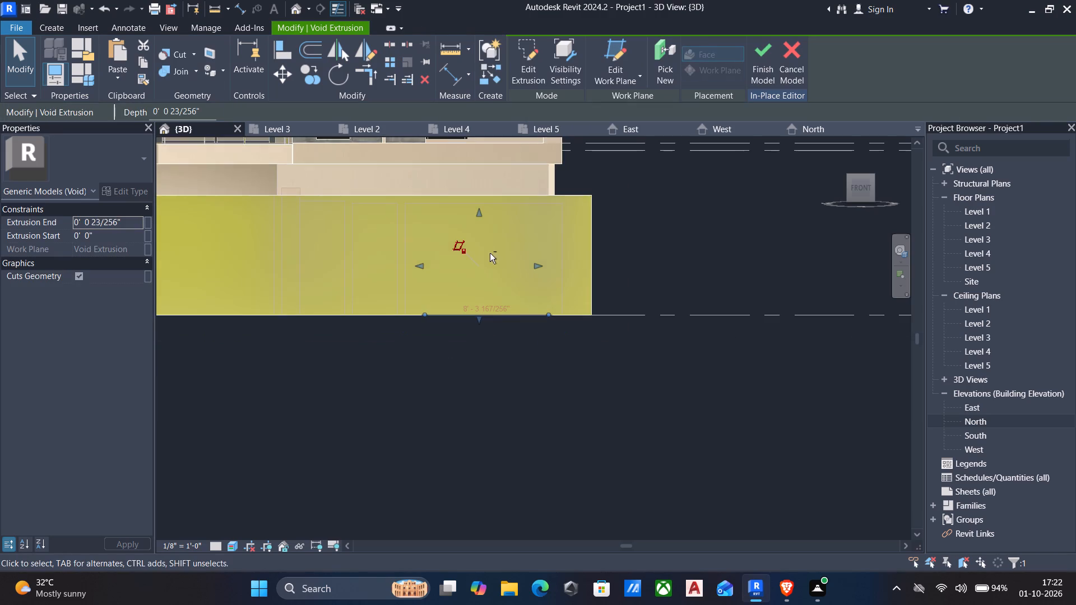
{"action": "middle_click_drag", "start_coordinate": [490, 253], "coordinate": [357, 357], "text": "shift"}
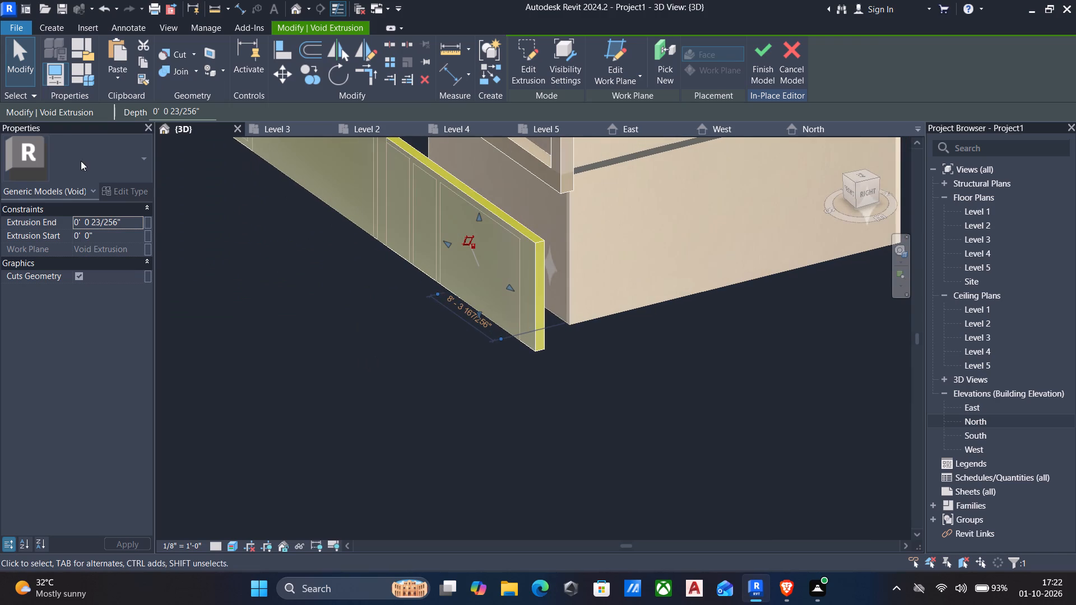
{"action": "left_click", "coordinate": [129, 226]}
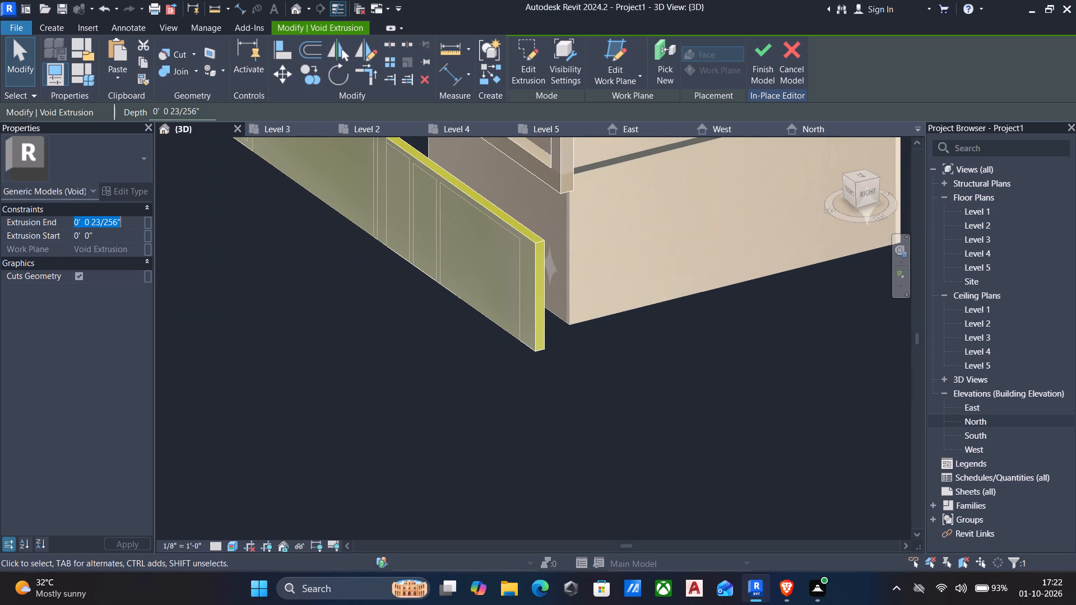
{"action": "type", "text": "3\""}
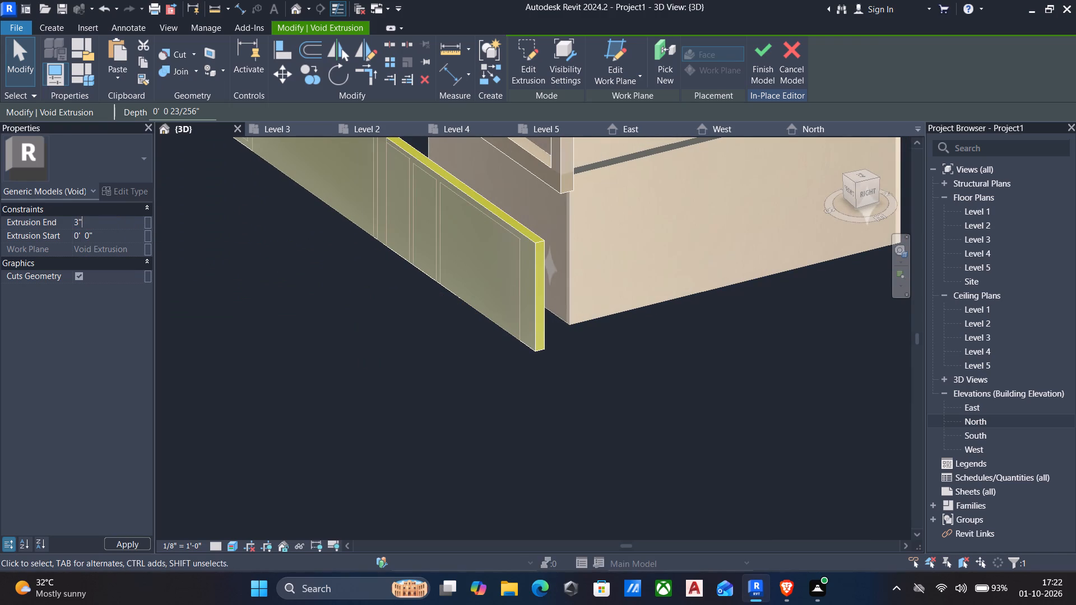
{"action": "key", "text": "Return"}
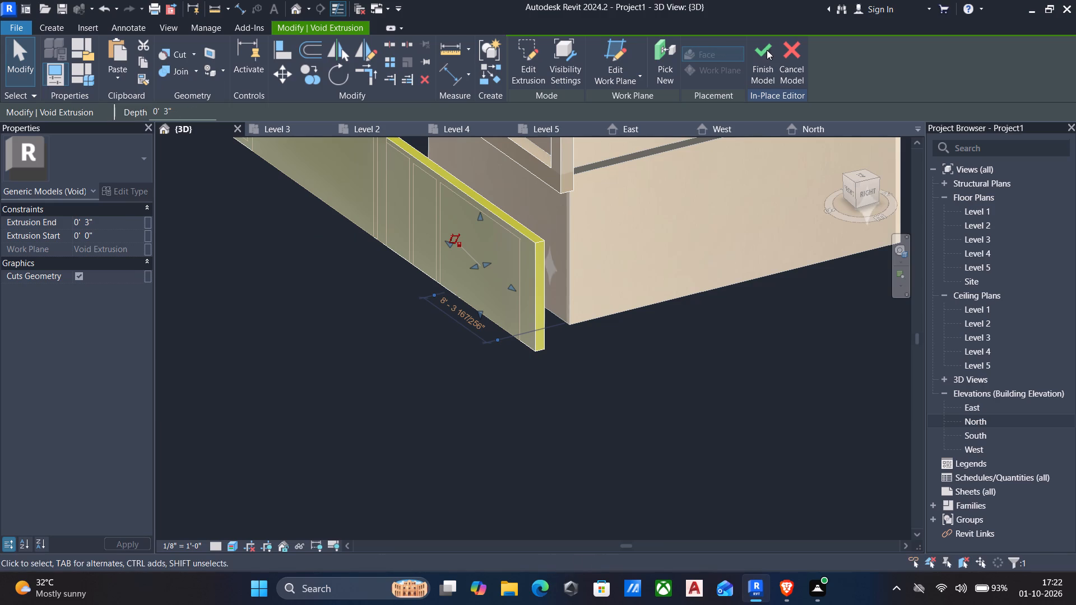
{"action": "left_click", "coordinate": [767, 50]}
Inspect the nested recess in the boundary wall at an angle and compare the whole wall from the front.
{"action": "scroll", "coordinate": [409, 306], "scroll_direction": "up", "scroll_amount": 4}
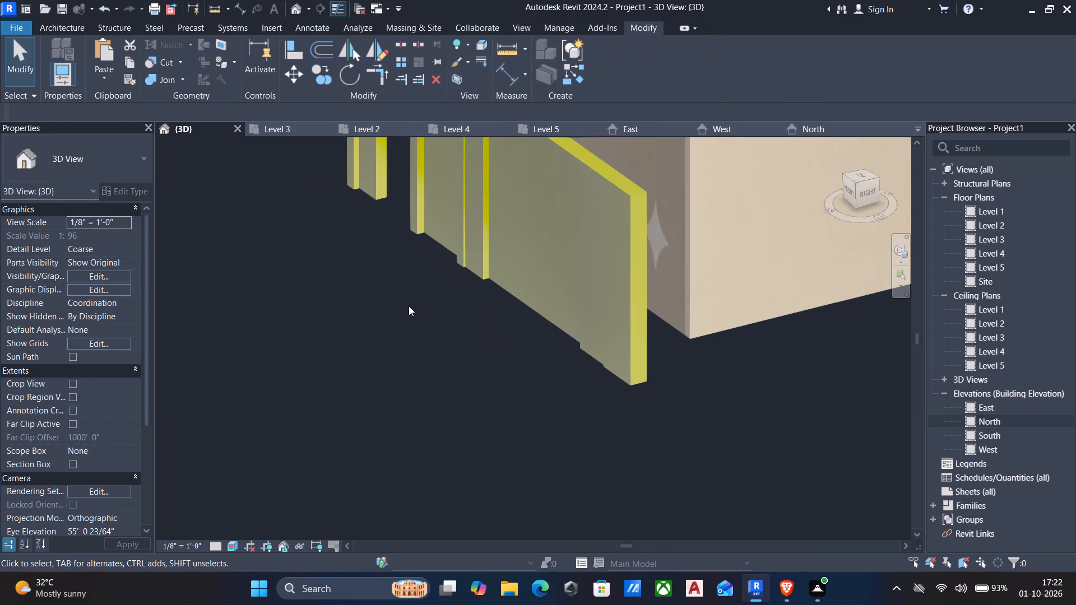
{"action": "middle_click_drag", "start_coordinate": [436, 288], "coordinate": [498, 240], "text": "shift"}
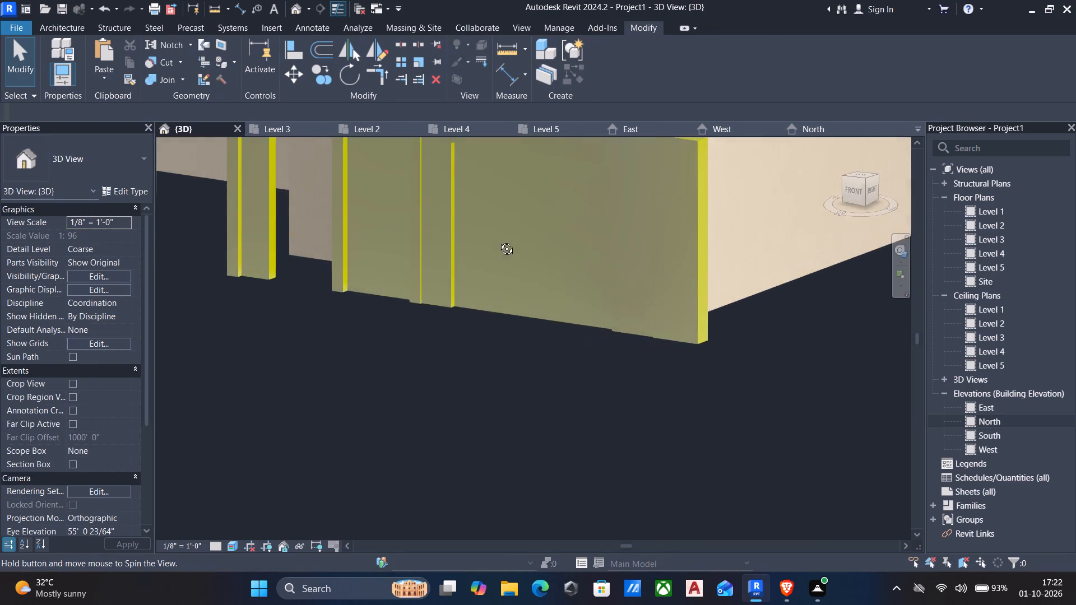
{"action": "middle_click_drag", "start_coordinate": [498, 240], "coordinate": [460, 244], "text": "shift"}
{"action": "scroll", "coordinate": [460, 244], "scroll_direction": "down", "scroll_amount": 4}
{"action": "middle_click_drag", "start_coordinate": [453, 238], "coordinate": [484, 232], "text": "shift"}
{"action": "scroll", "coordinate": [484, 232], "scroll_direction": "up", "scroll_amount": 1, "text": "shift"}
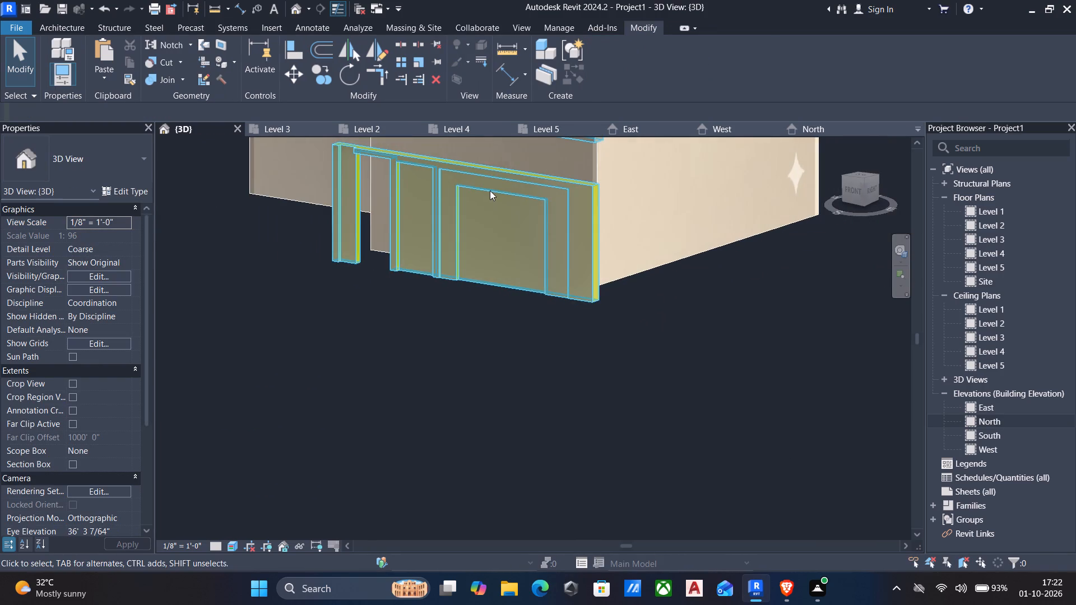
{"action": "scroll", "coordinate": [490, 190], "scroll_direction": "up", "scroll_amount": 3}
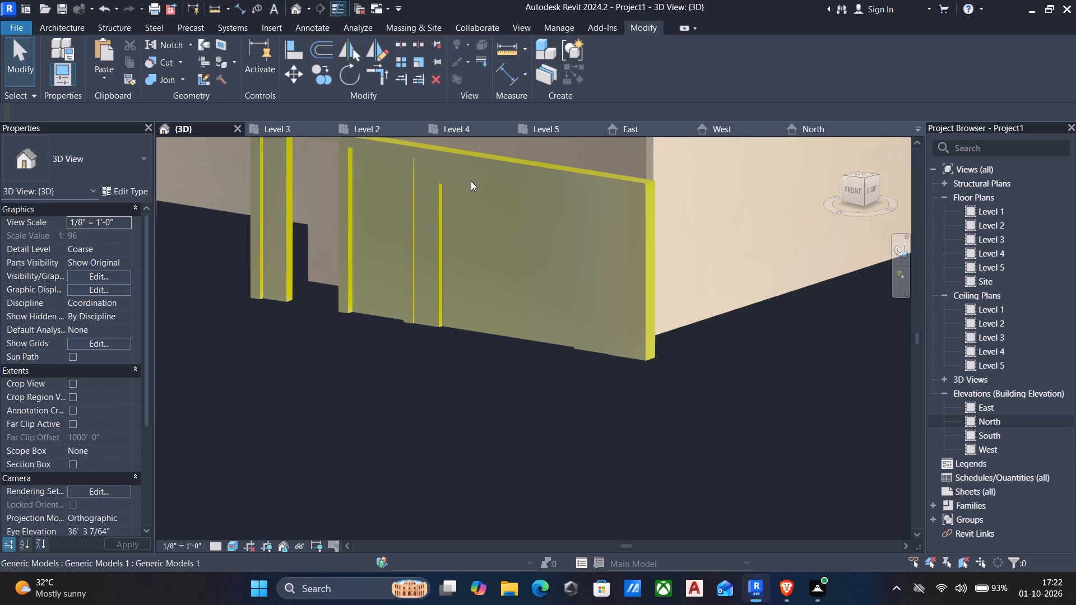
{"action": "scroll", "coordinate": [499, 219], "scroll_direction": "down", "scroll_amount": 3}
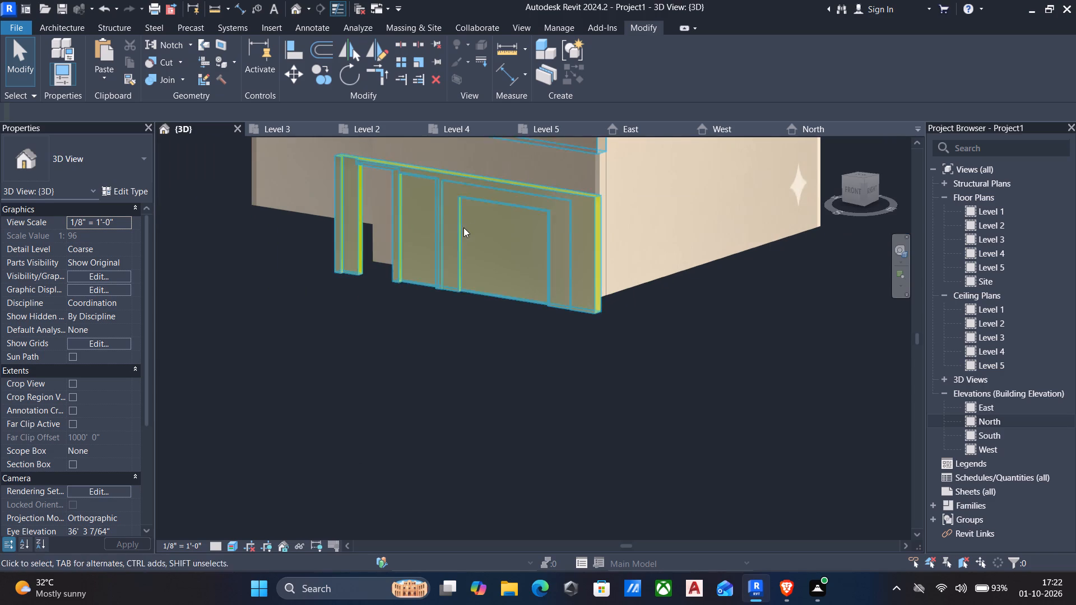
{"action": "scroll", "coordinate": [433, 242], "scroll_direction": "down", "scroll_amount": 4}
{"action": "middle_click_drag", "start_coordinate": [365, 261], "coordinate": [457, 256], "text": "shift"}
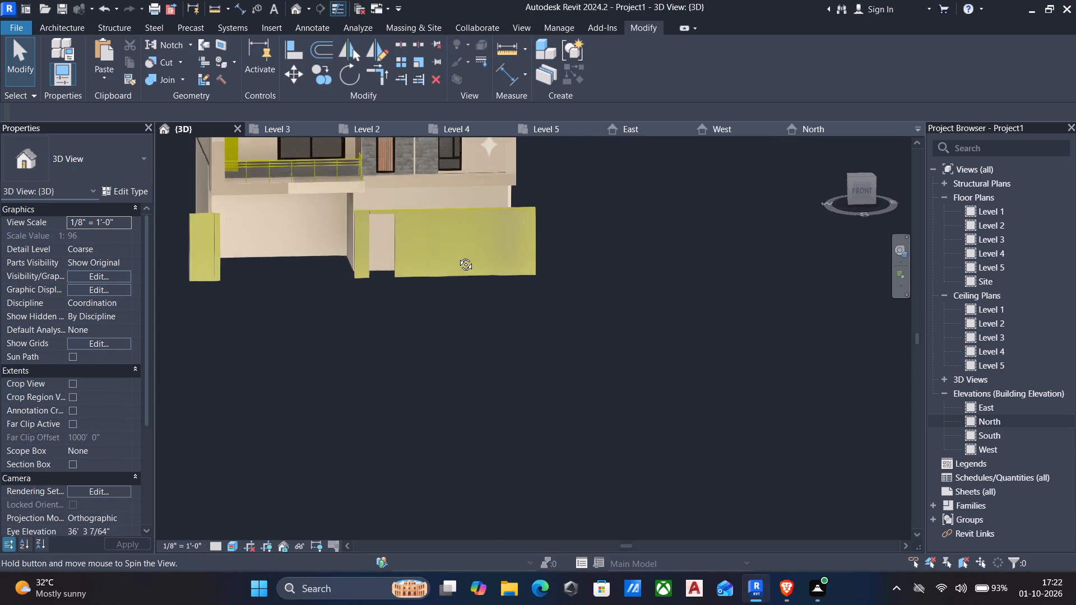
{"action": "middle_click_drag", "start_coordinate": [457, 256], "coordinate": [446, 259], "text": "shift"}
{"action": "scroll", "coordinate": [508, 232], "scroll_direction": "down", "scroll_amount": 1}
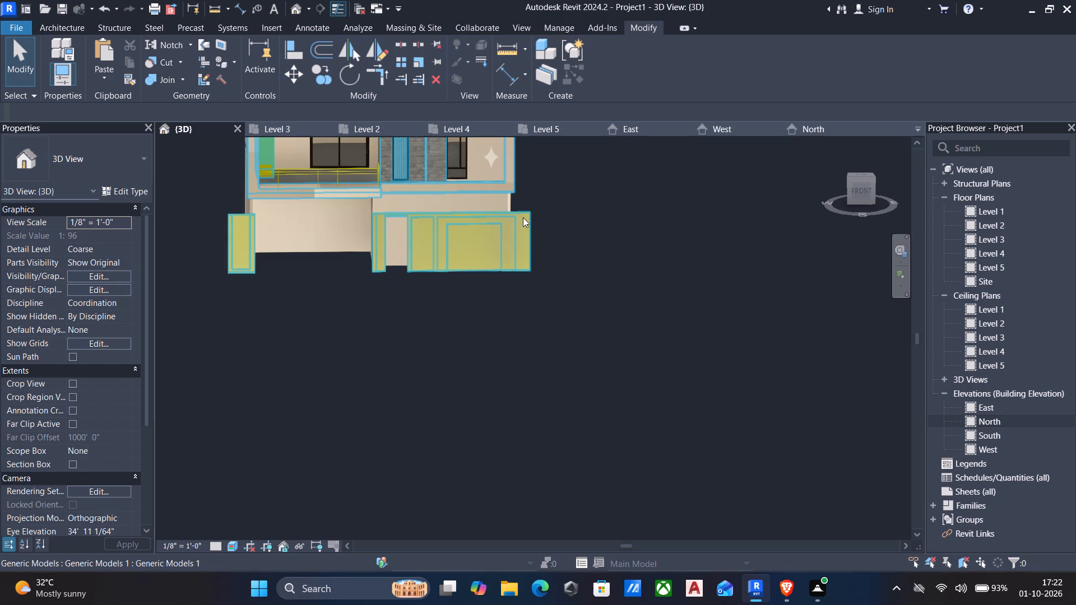
{"action": "scroll", "coordinate": [482, 217], "scroll_direction": "up", "scroll_amount": 4}
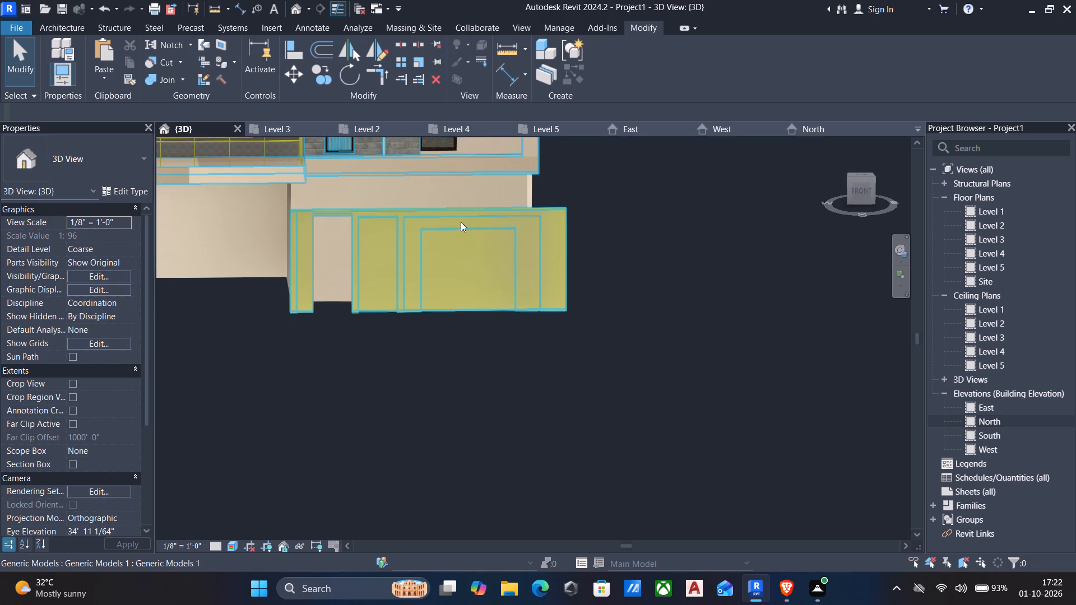
{"action": "scroll", "coordinate": [454, 224], "scroll_direction": "down", "scroll_amount": 1}
{"action": "middle_click_drag", "start_coordinate": [460, 224], "coordinate": [577, 226]}
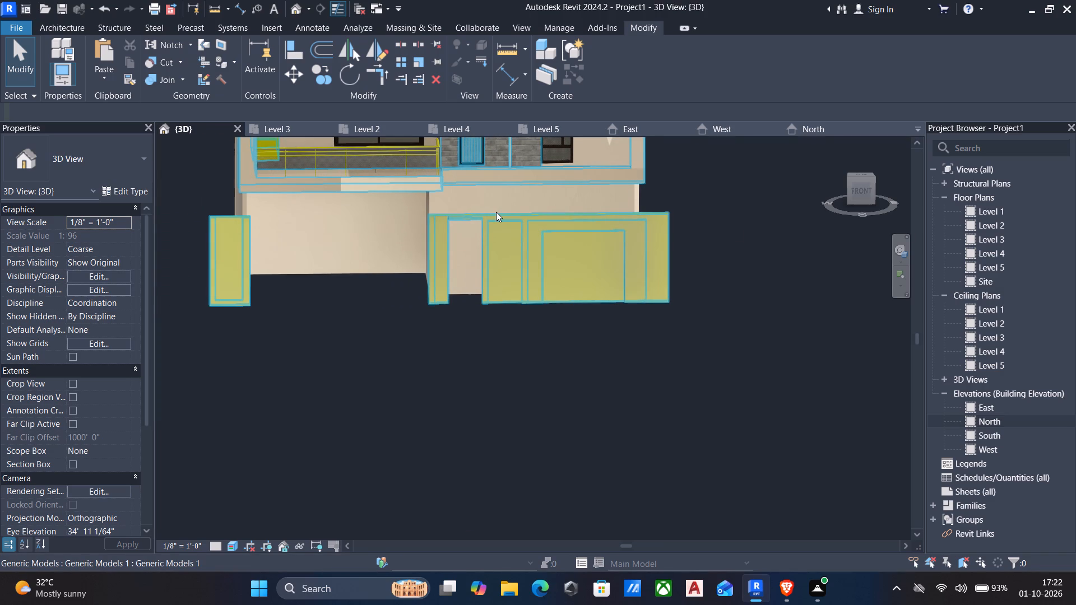
Edit the boundary wall in place and lower the detached pier's void recess so its top edge sits slightly below the pier's top.
{"action": "middle_click_drag", "start_coordinate": [499, 220], "coordinate": [542, 243]}
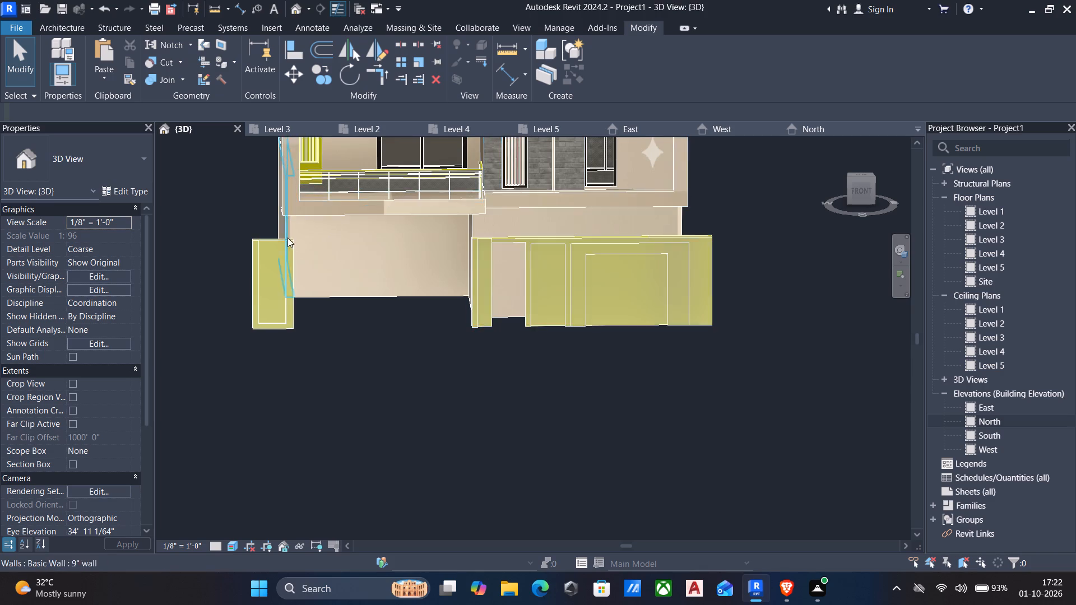
{"action": "left_click", "coordinate": [260, 242]}
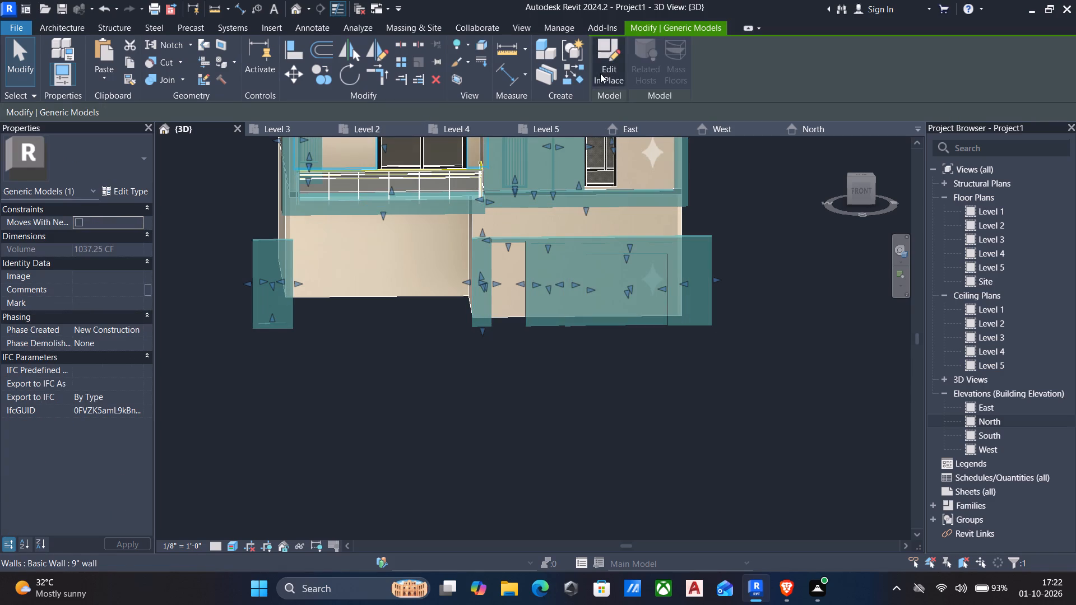
{"action": "left_click", "coordinate": [602, 73]}
{"action": "scroll", "coordinate": [274, 259], "scroll_direction": "up", "scroll_amount": 5}
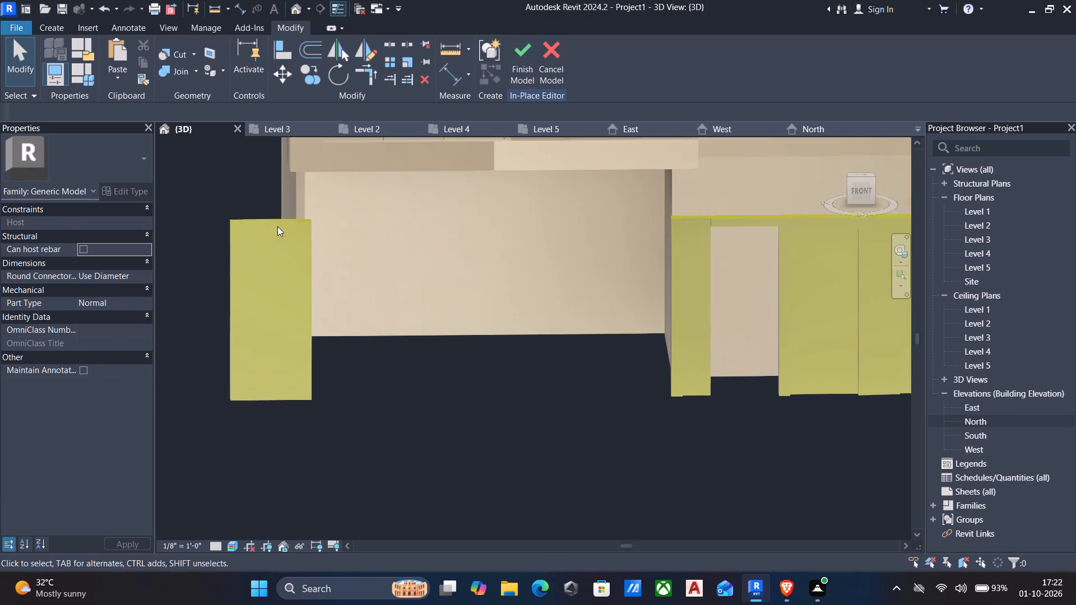
{"action": "left_click", "coordinate": [270, 220]}
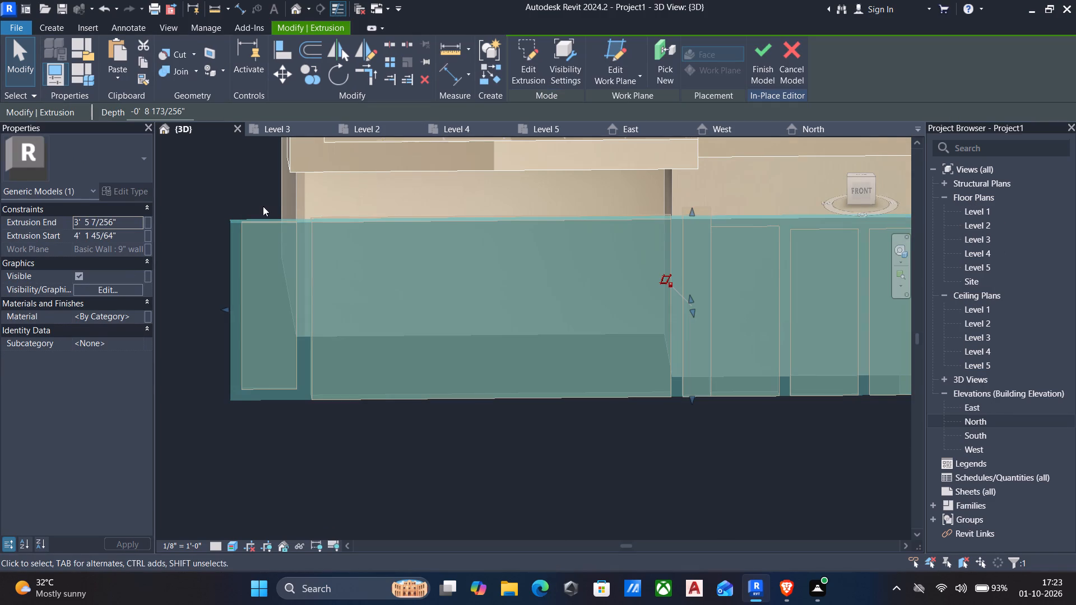
{"action": "key", "text": "Escape"}
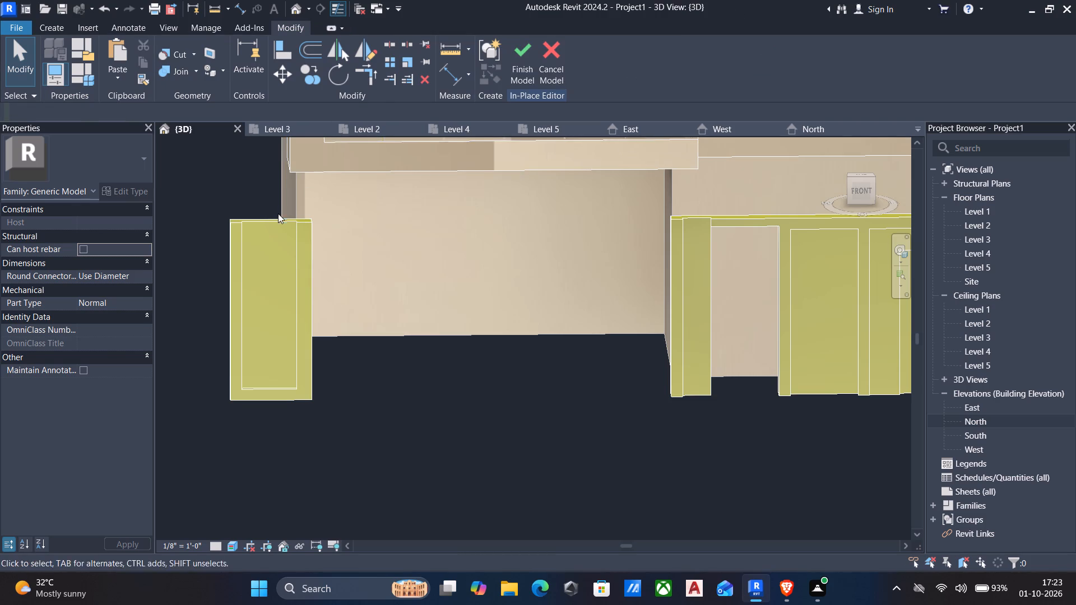
{"action": "left_click", "coordinate": [268, 222]}
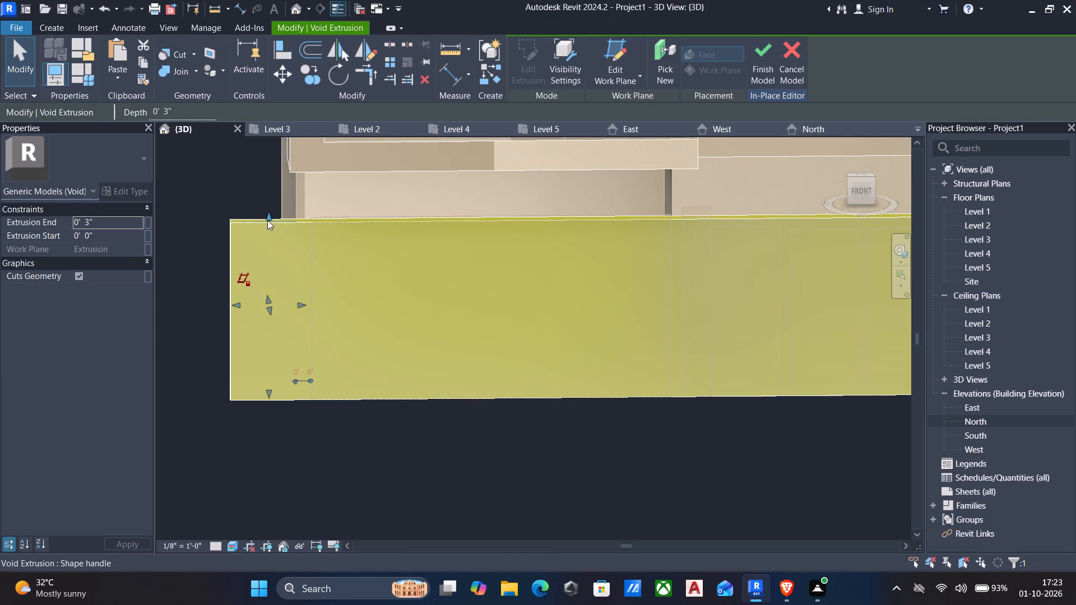
{"action": "left_click_drag", "start_coordinate": [267, 215], "coordinate": [266, 230]}
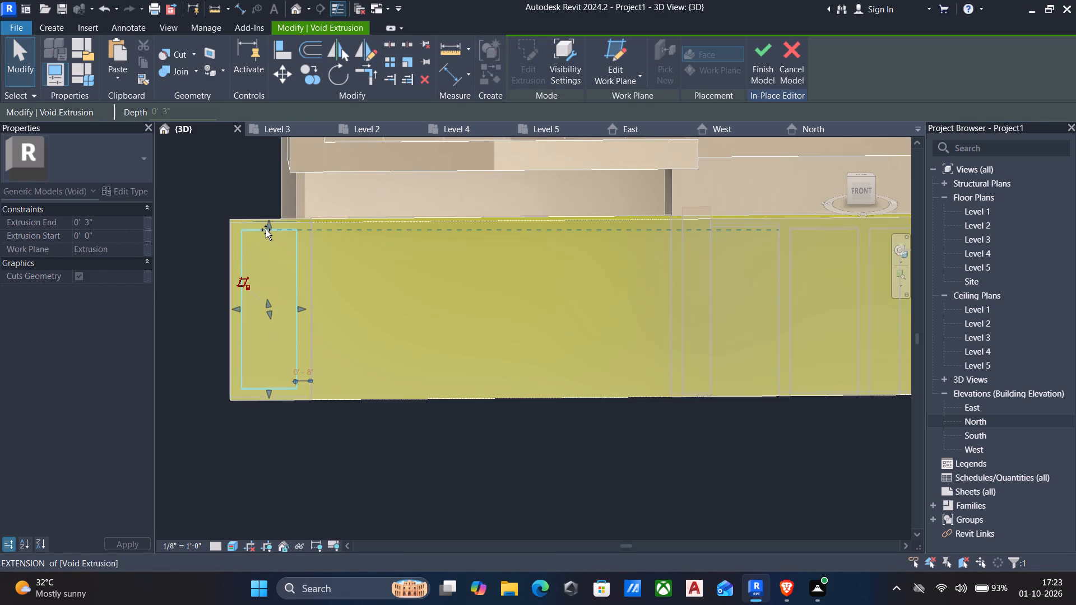
{"action": "left_click_drag", "start_coordinate": [266, 230], "coordinate": [263, 231]}
{"action": "left_click_drag", "start_coordinate": [263, 231], "coordinate": [266, 232]}
{"action": "key", "text": "Escape"}
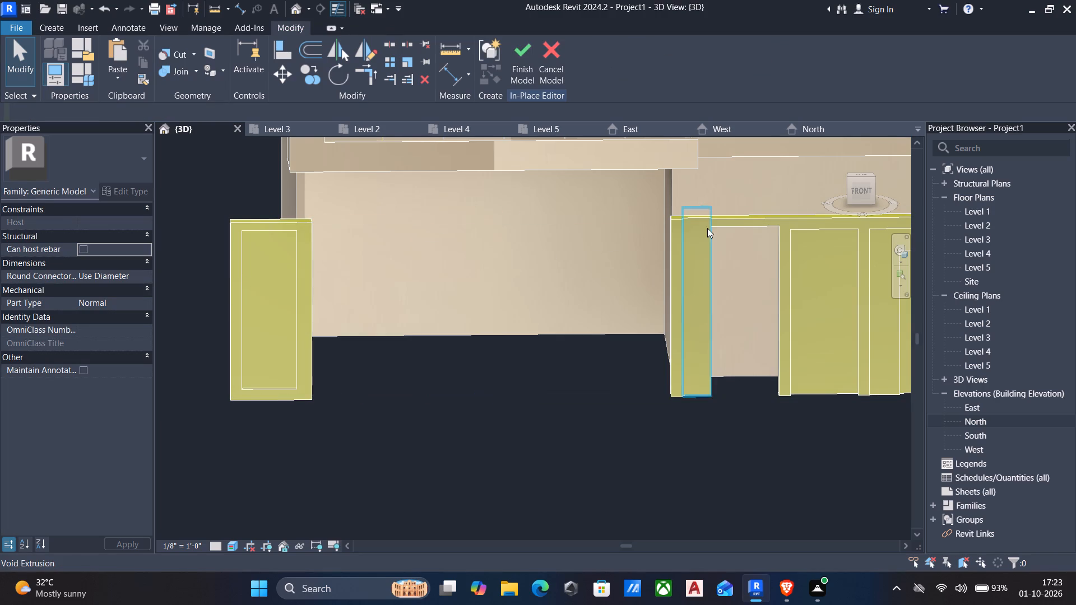
Lower the top edge of the narrow void beside the pedestrian doorway to just below the wall's top and finish the in-place model.
{"action": "scroll", "coordinate": [696, 228], "scroll_direction": "up", "scroll_amount": 3}
{"action": "left_click", "coordinate": [695, 216]}
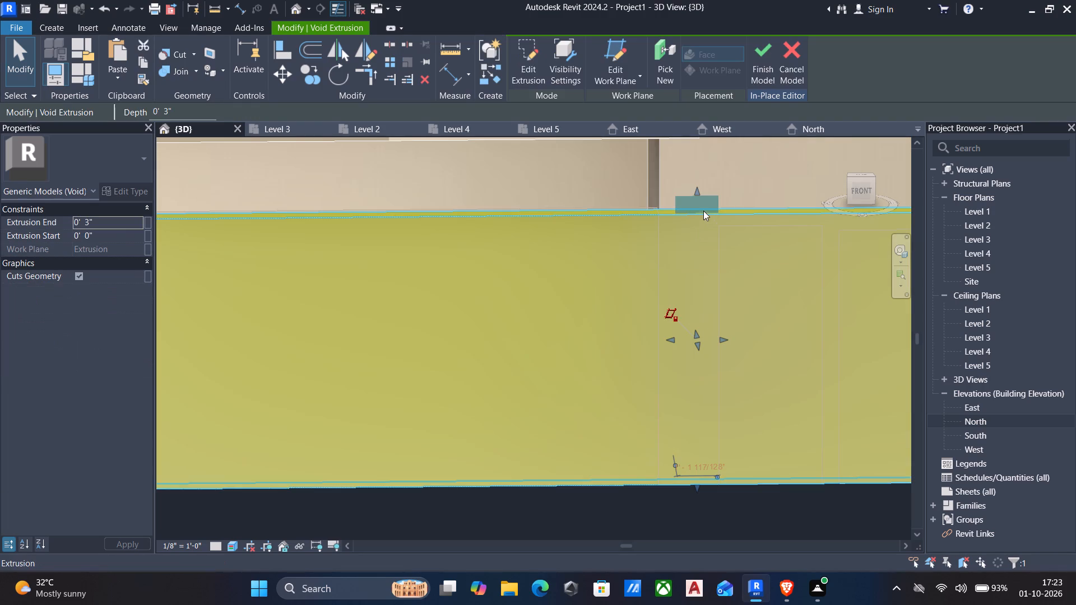
{"action": "left_click_drag", "start_coordinate": [694, 194], "coordinate": [704, 232]}
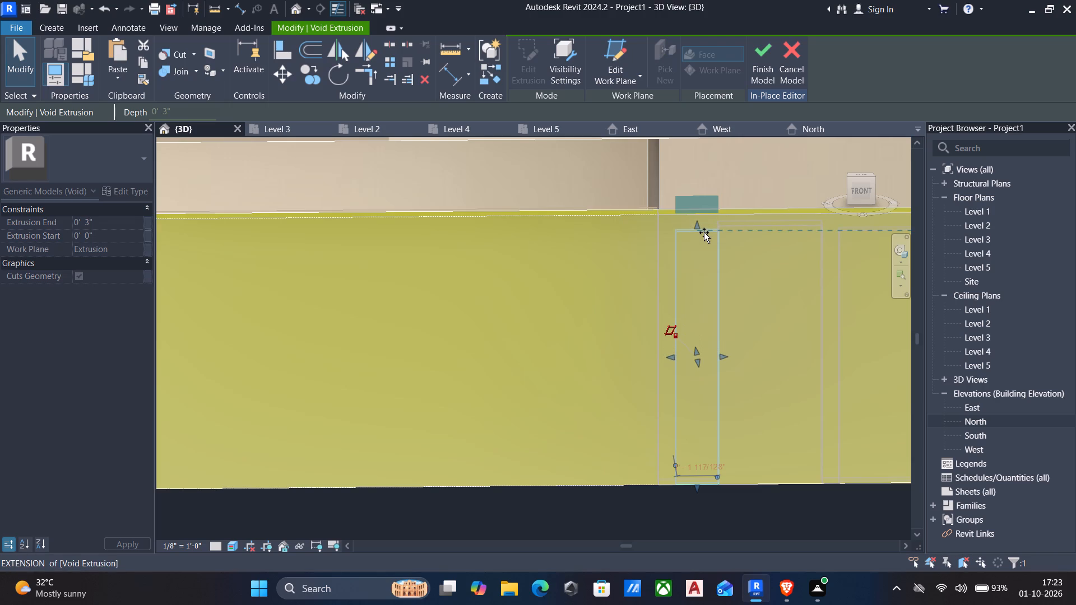
{"action": "left_click_drag", "start_coordinate": [704, 232], "coordinate": [701, 229]}
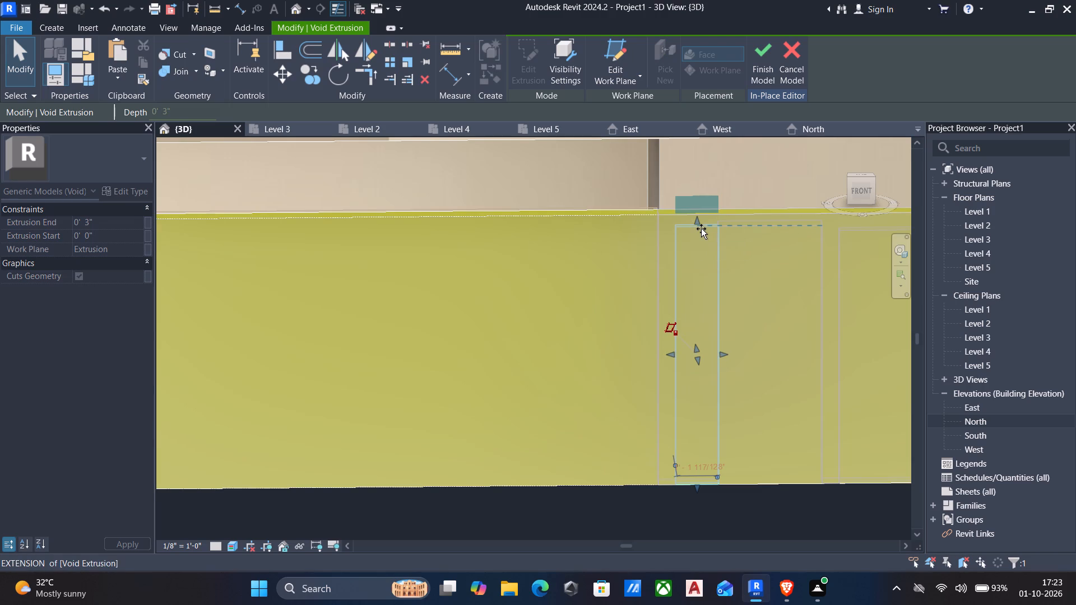
{"action": "left_click_drag", "start_coordinate": [701, 229], "coordinate": [698, 218]}
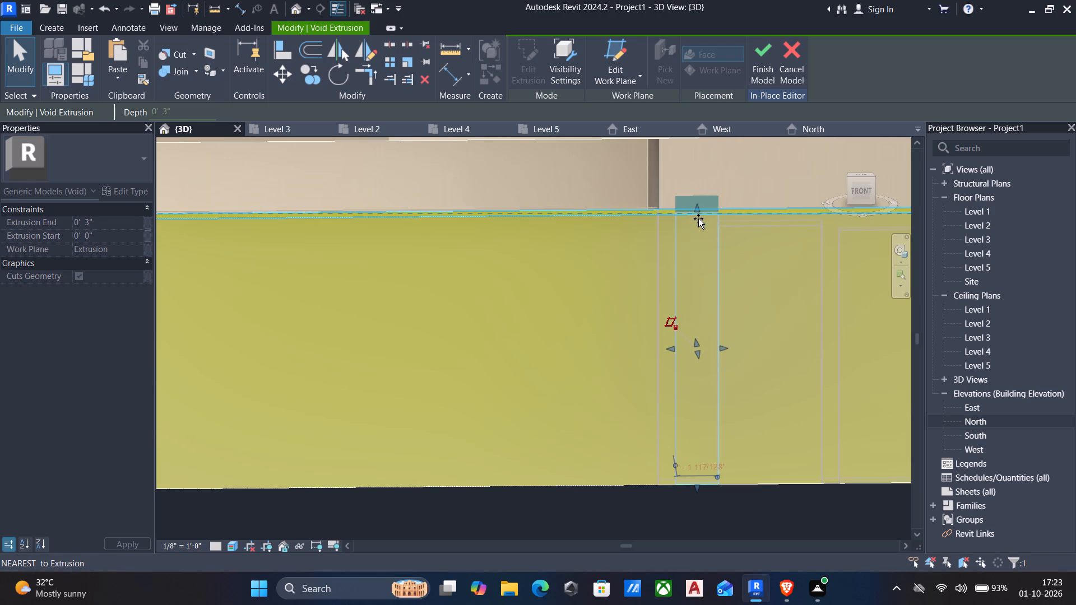
{"action": "left_click_drag", "start_coordinate": [698, 218], "coordinate": [697, 224]}
{"action": "key", "text": "Escape"}
{"action": "scroll", "coordinate": [628, 245], "scroll_direction": "down", "scroll_amount": 4}
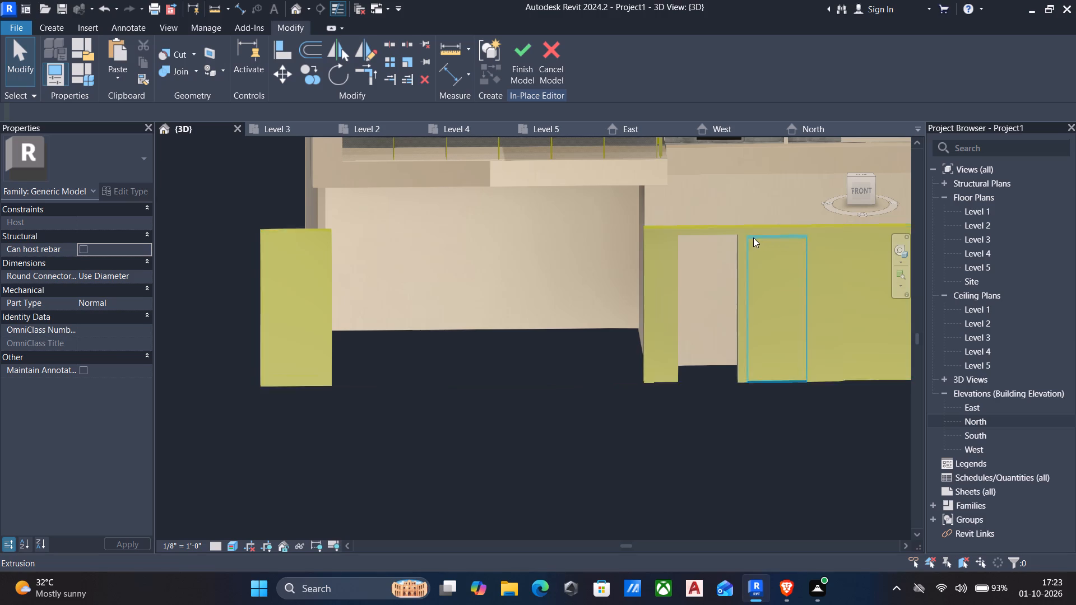
{"action": "scroll", "coordinate": [740, 238], "scroll_direction": "down", "scroll_amount": 1}
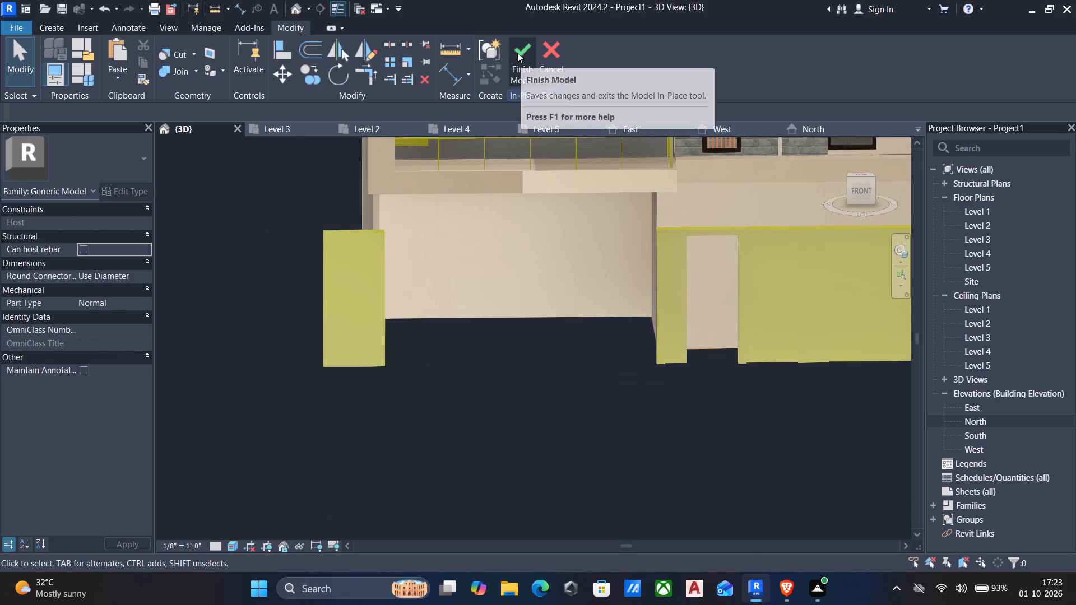
{"action": "left_click", "coordinate": [517, 53]}
Inspect the recesses on the detached pier and the main boundary wall from an angle and against the house front.
{"action": "scroll", "coordinate": [477, 238], "scroll_direction": "down", "scroll_amount": 3}
{"action": "middle_click_drag", "start_coordinate": [474, 271], "coordinate": [461, 275], "text": "shift"}
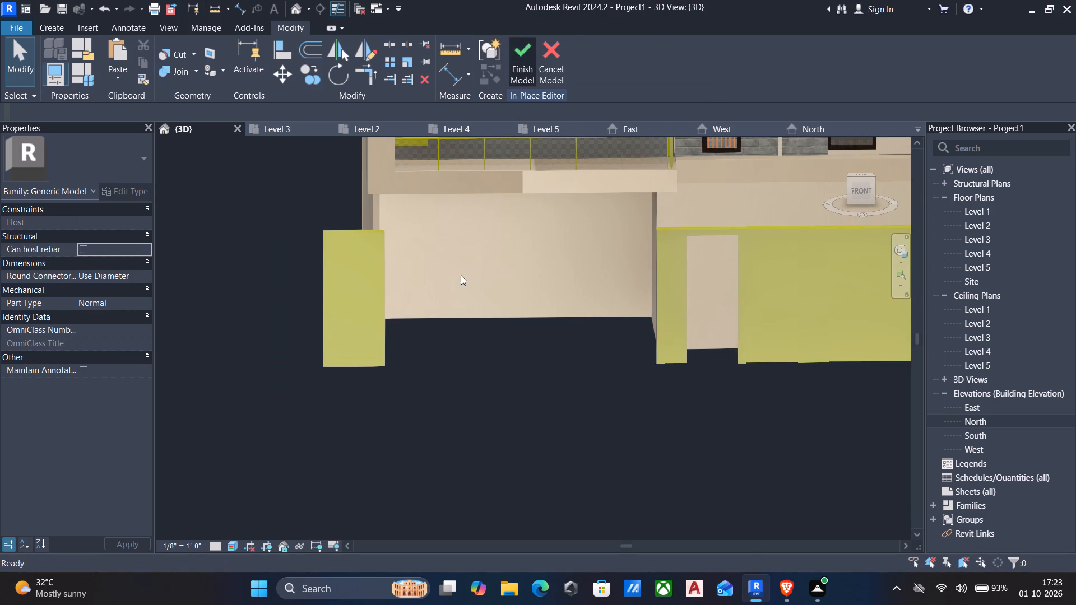
{"action": "middle_click_drag", "start_coordinate": [461, 275], "coordinate": [397, 289], "text": "shift"}
{"action": "scroll", "coordinate": [454, 277], "scroll_direction": "down", "scroll_amount": 1, "text": "shift"}
{"action": "scroll", "coordinate": [396, 290], "scroll_direction": "down", "scroll_amount": 2}
{"action": "middle_click_drag", "start_coordinate": [446, 290], "coordinate": [327, 320], "text": "shift"}
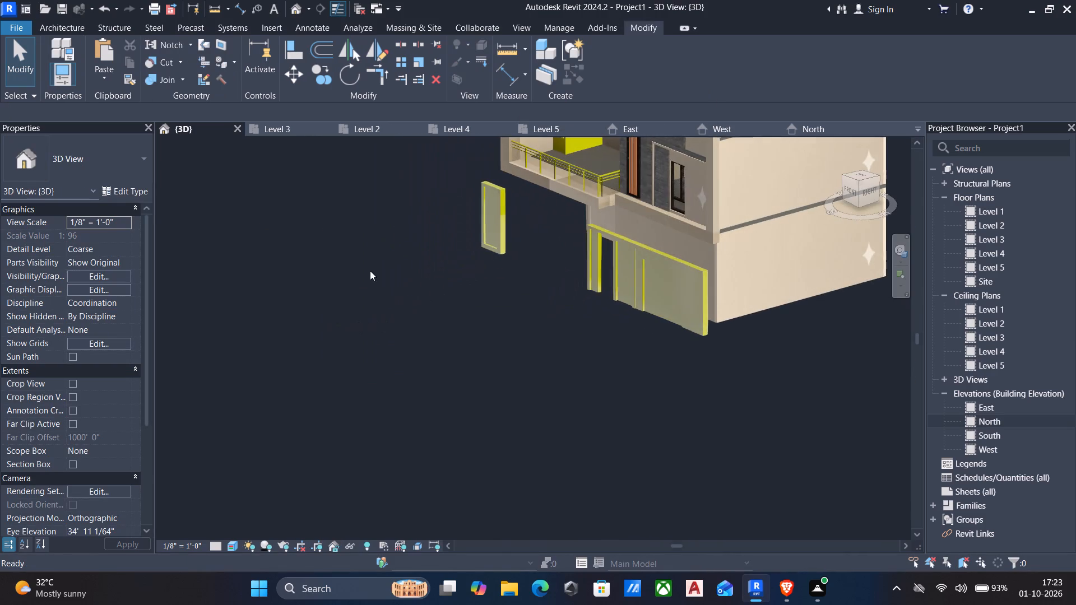
{"action": "scroll", "coordinate": [518, 193], "scroll_direction": "up", "scroll_amount": 5}
{"action": "scroll", "coordinate": [470, 189], "scroll_direction": "up", "scroll_amount": 5}
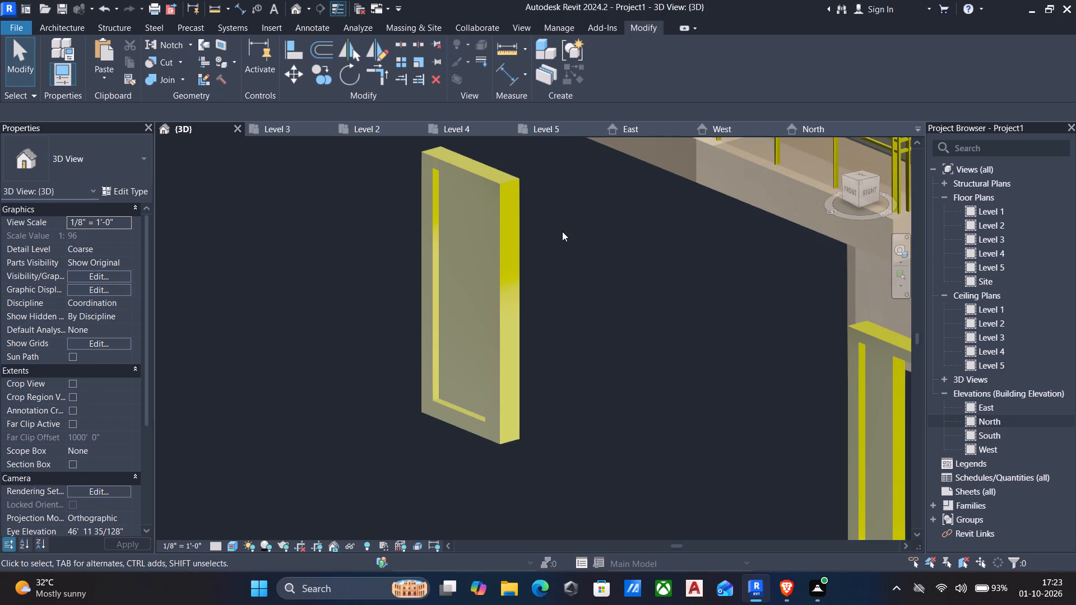
{"action": "scroll", "coordinate": [562, 232], "scroll_direction": "down", "scroll_amount": 5}
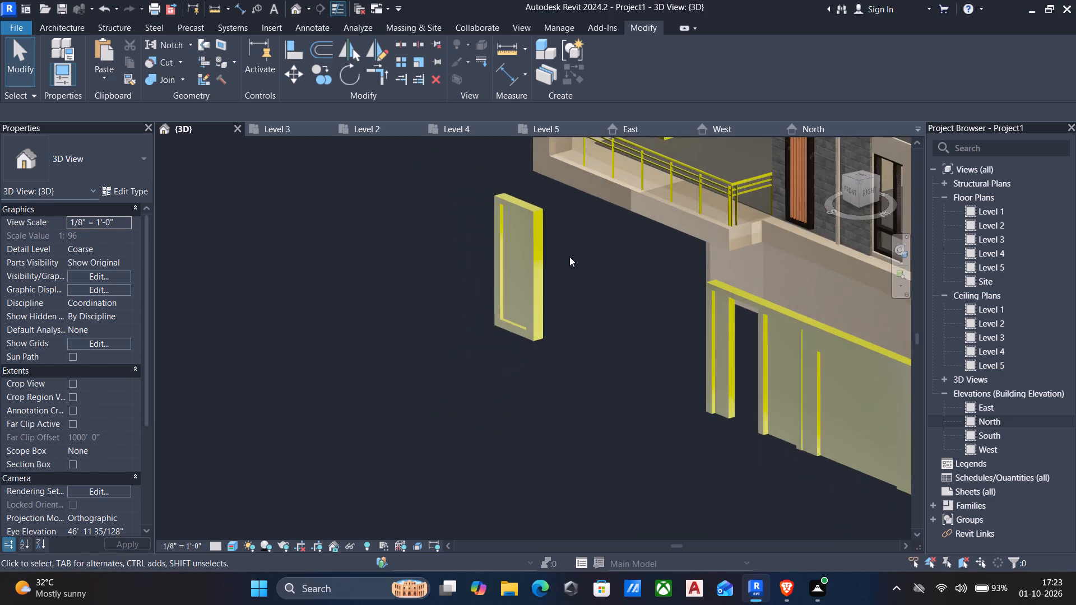
{"action": "scroll", "coordinate": [574, 259], "scroll_direction": "up", "scroll_amount": 1}
{"action": "middle_click_drag", "start_coordinate": [577, 259], "coordinate": [645, 250], "text": "shift"}
{"action": "scroll", "coordinate": [546, 320], "scroll_direction": "down", "scroll_amount": 3}
{"action": "middle_click_drag", "start_coordinate": [551, 332], "coordinate": [374, 363]}
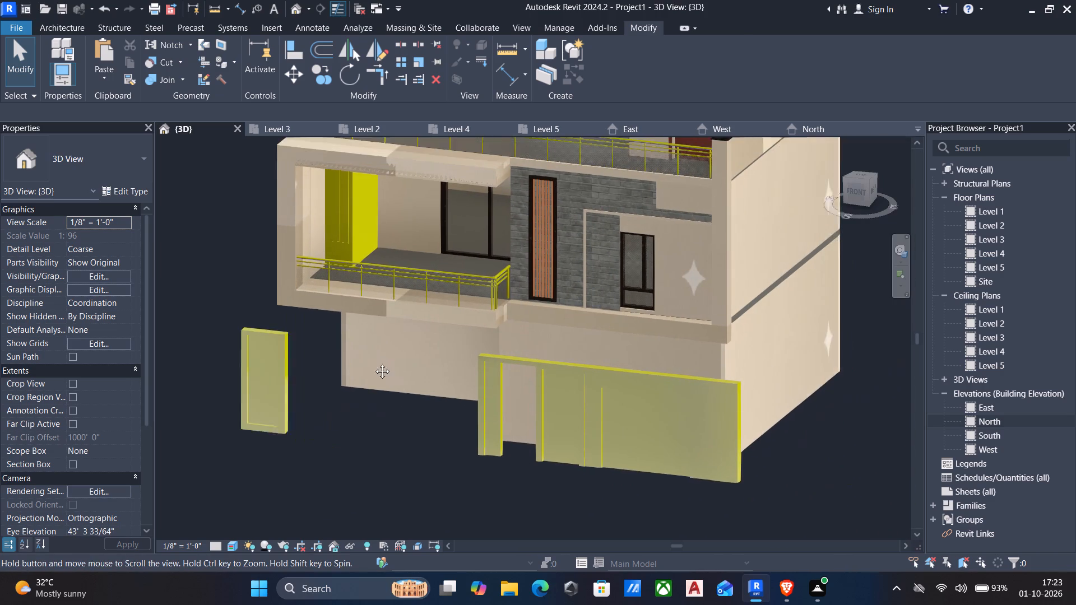
{"action": "middle_click_drag", "start_coordinate": [374, 363], "coordinate": [355, 363]}
{"action": "middle_click_drag", "start_coordinate": [382, 343], "coordinate": [400, 341]}
{"action": "scroll", "coordinate": [400, 341], "scroll_direction": "down", "scroll_amount": 3}
{"action": "middle_click_drag", "start_coordinate": [400, 342], "coordinate": [442, 299]}
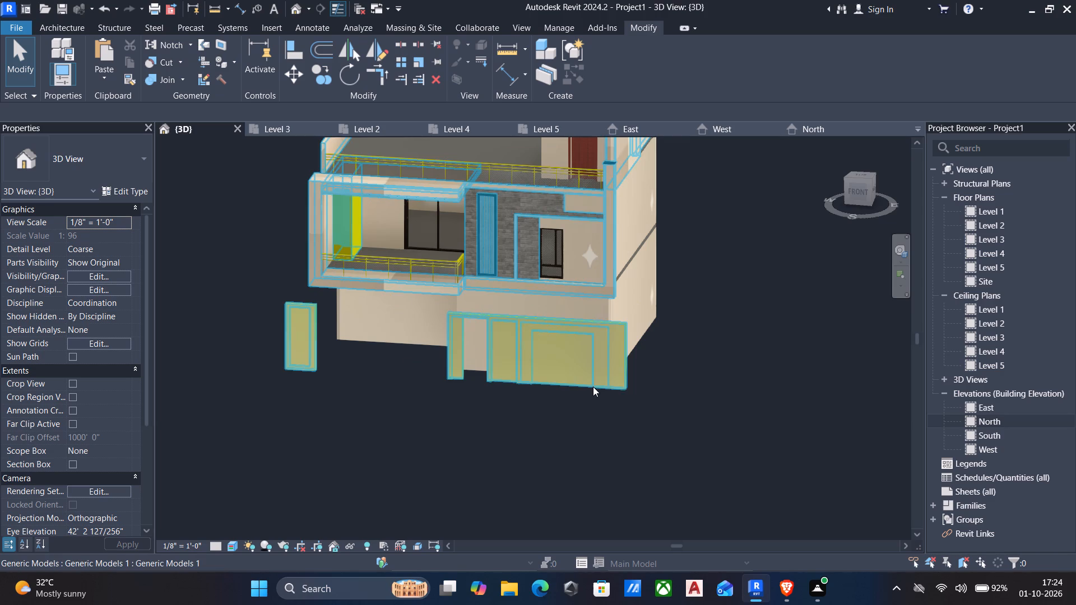
{"action": "scroll", "coordinate": [551, 348], "scroll_direction": "up", "scroll_amount": 3}
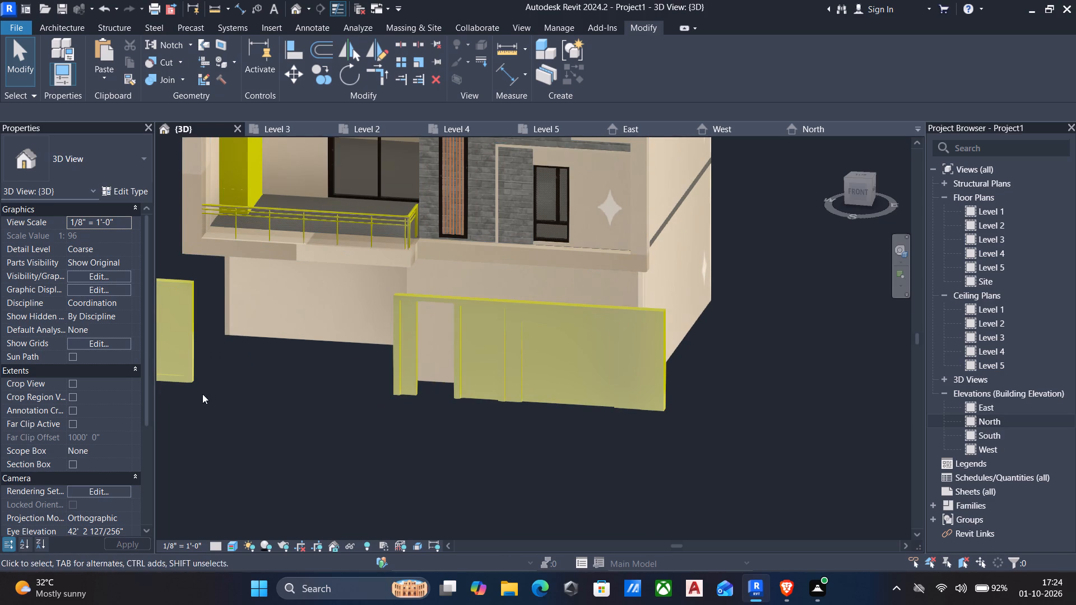
{"action": "middle_click_drag", "start_coordinate": [330, 375], "coordinate": [422, 377]}
{"action": "scroll", "coordinate": [422, 377], "scroll_direction": "down", "scroll_amount": 2}
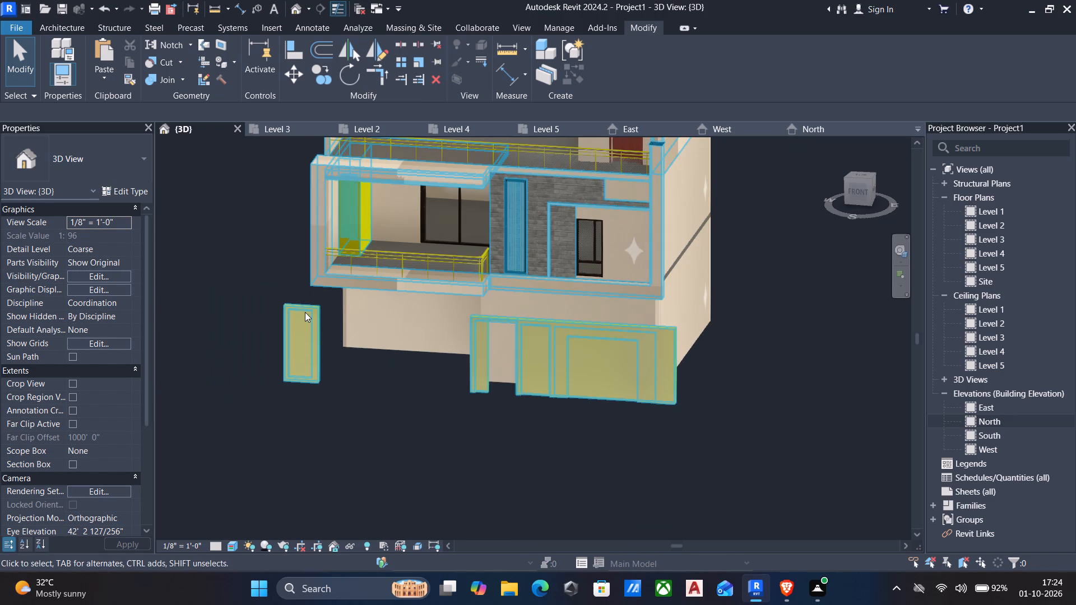
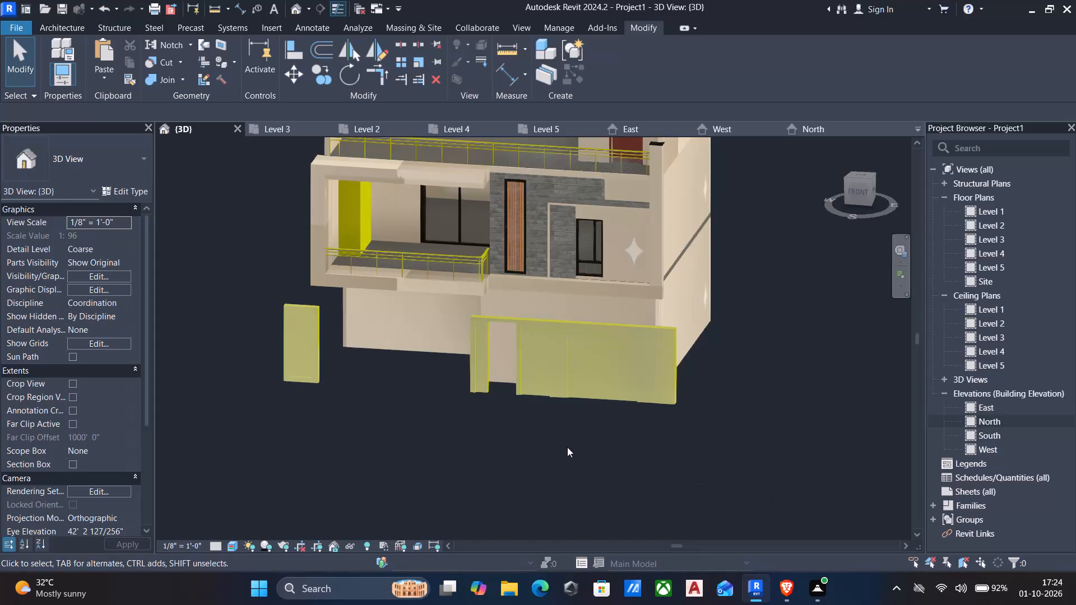
Open the generic model containing the free-standing front panels and gate wall for in-place editing.
{"action": "scroll", "coordinate": [477, 415], "scroll_direction": "down", "scroll_amount": 1}
{"action": "middle_click_drag", "start_coordinate": [472, 420], "coordinate": [335, 450], "text": "shift"}
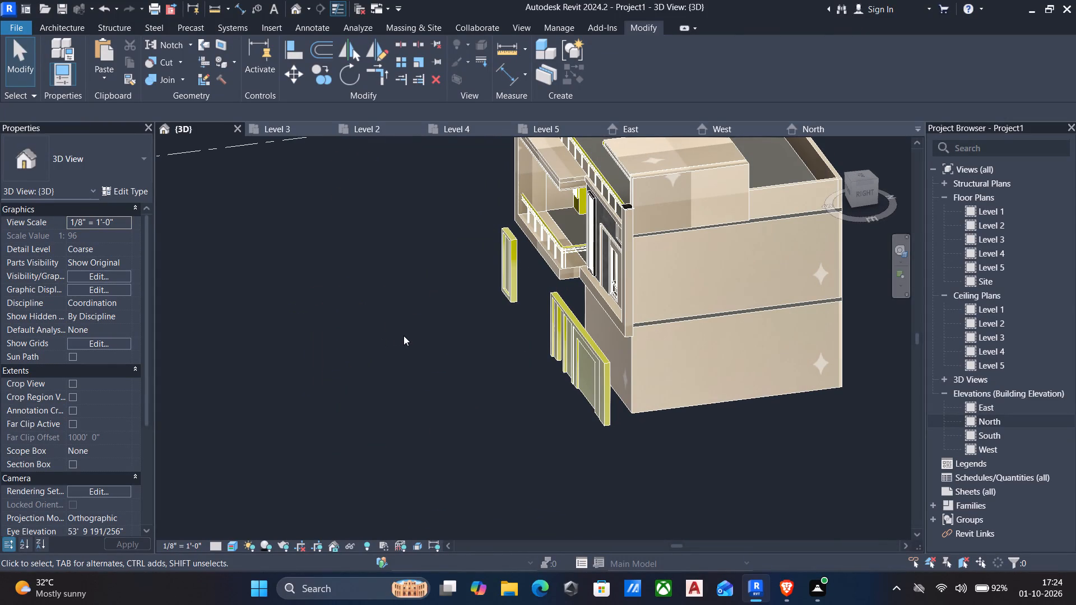
{"action": "middle_click_drag", "start_coordinate": [414, 324], "coordinate": [487, 309], "text": "shift"}
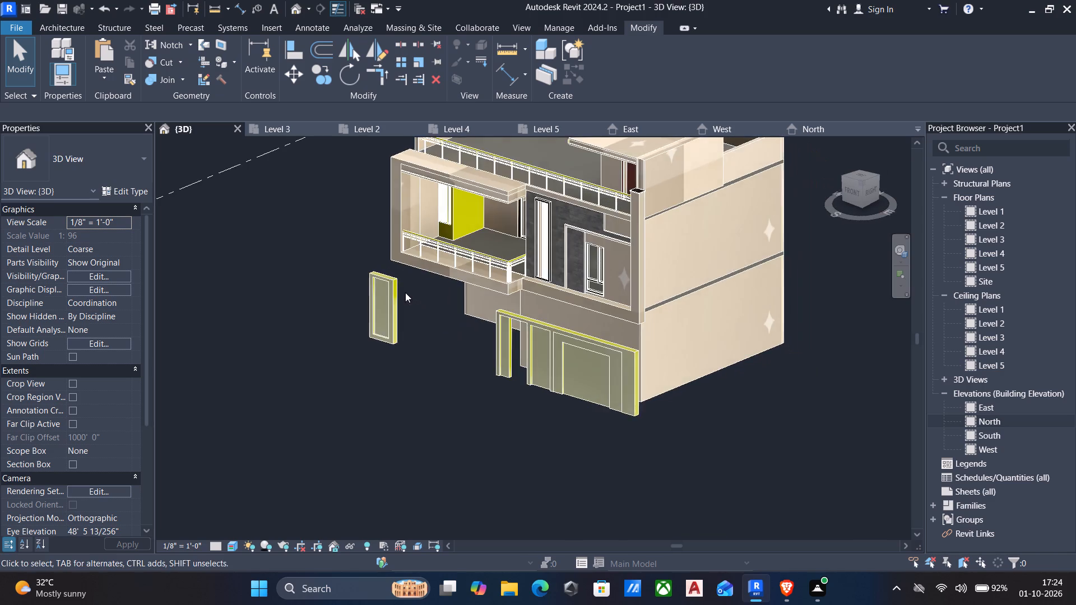
{"action": "scroll", "coordinate": [401, 290], "scroll_direction": "up", "scroll_amount": 4}
{"action": "middle_click_drag", "start_coordinate": [396, 283], "coordinate": [391, 323]}
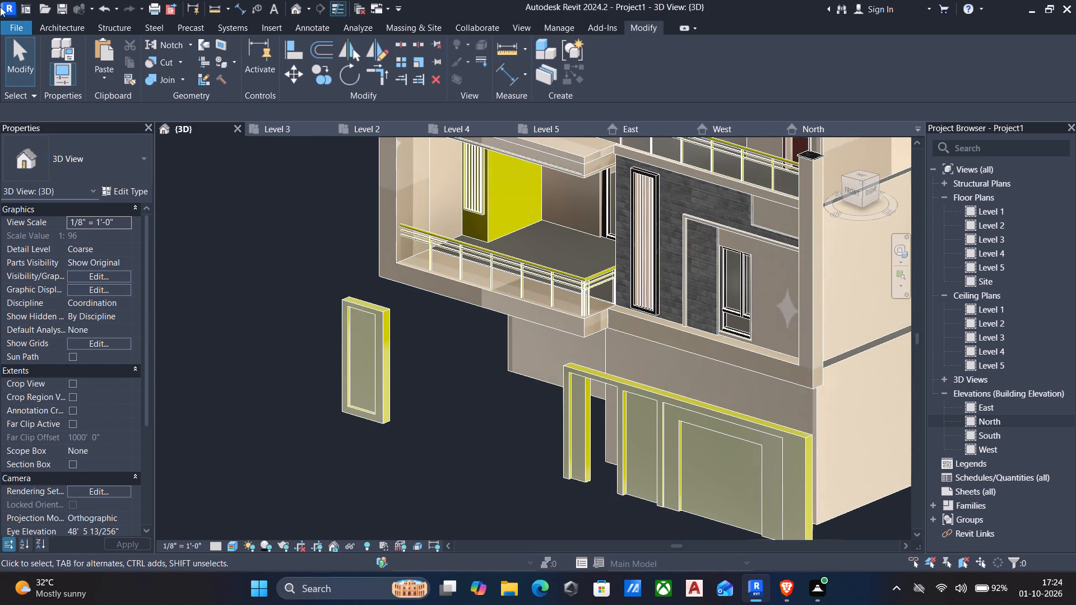
{"action": "left_click", "coordinate": [614, 380]}
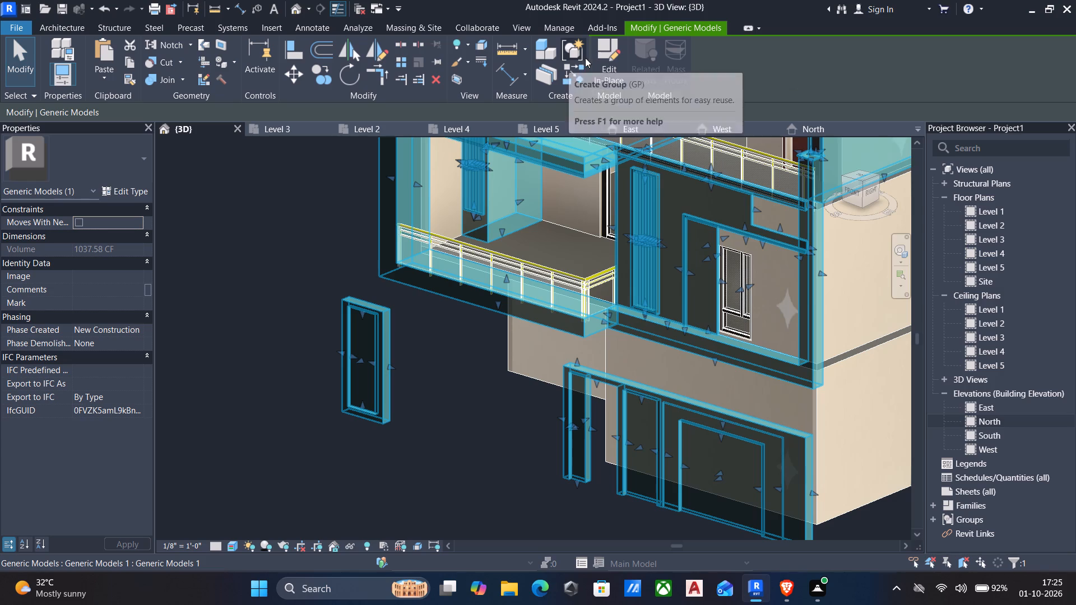
{"action": "left_click", "coordinate": [598, 63]}
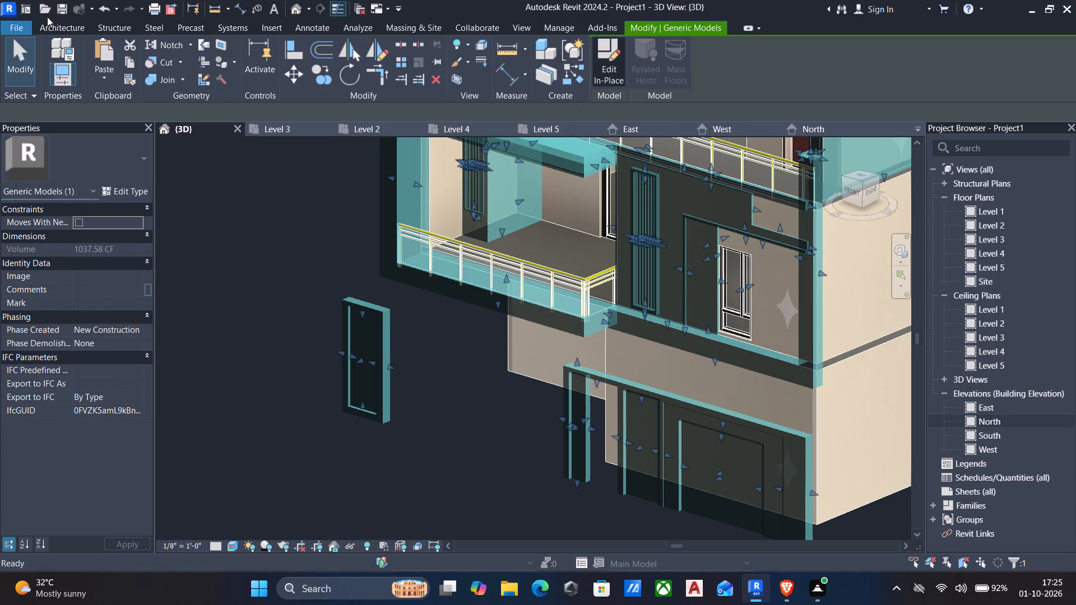
Start a solid extrusion with its work plane on the narrow side face of the isolated free-standing panel.
{"action": "left_click", "coordinate": [47, 26]}
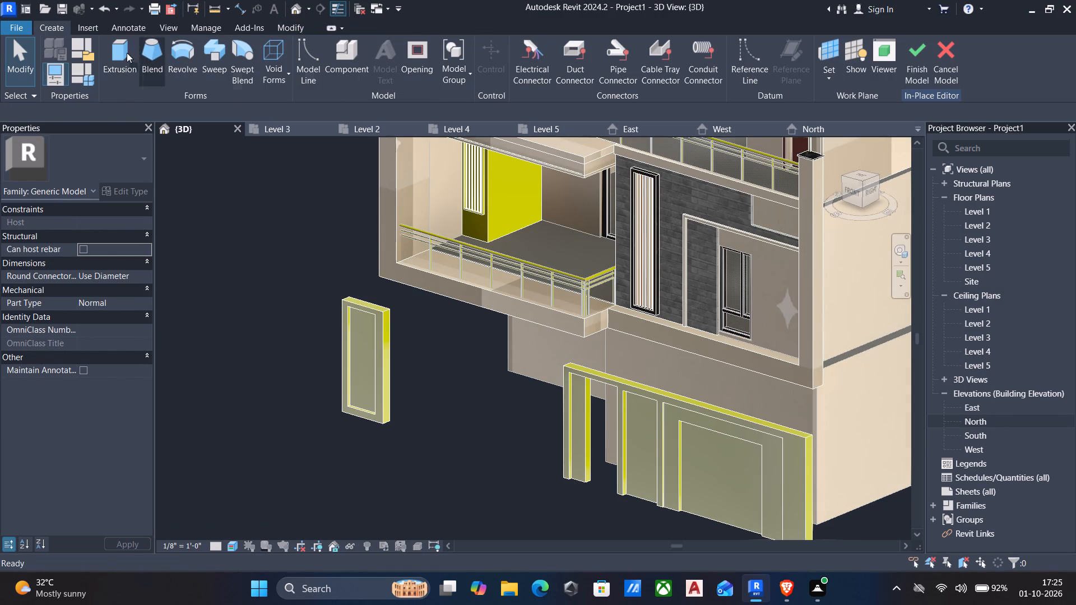
{"action": "left_click", "coordinate": [123, 53]}
{"action": "scroll", "coordinate": [367, 305], "scroll_direction": "up", "scroll_amount": 5}
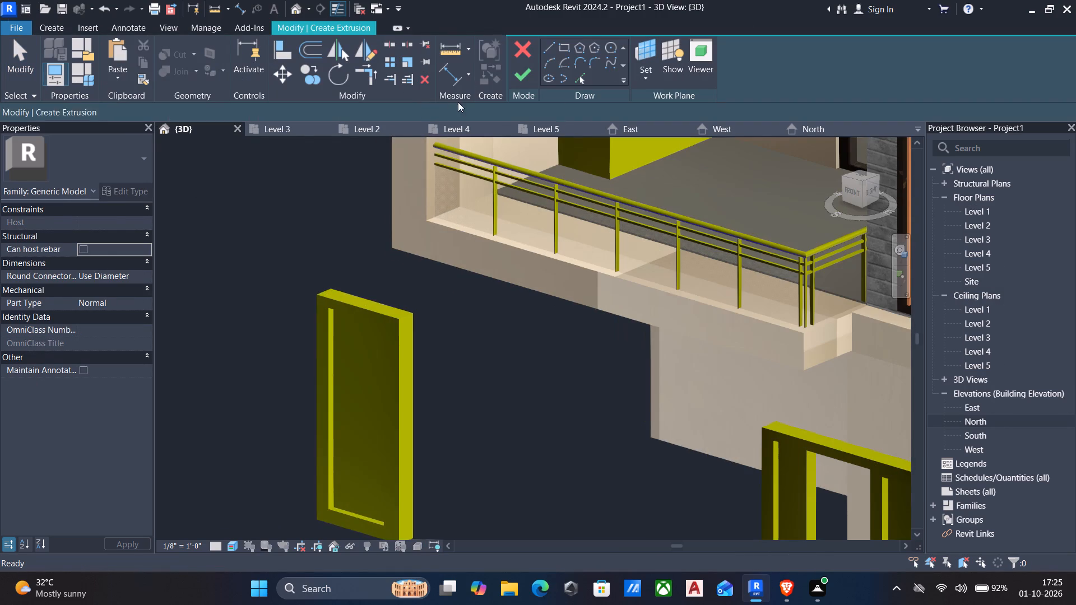
{"action": "left_click", "coordinate": [645, 81]}
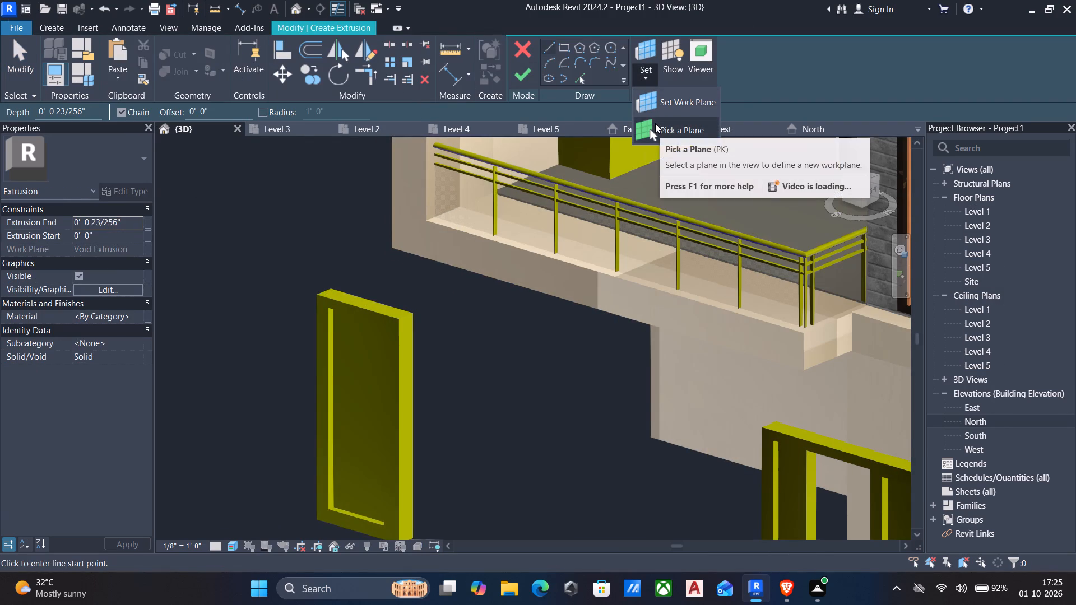
{"action": "left_click", "coordinate": [669, 130]}
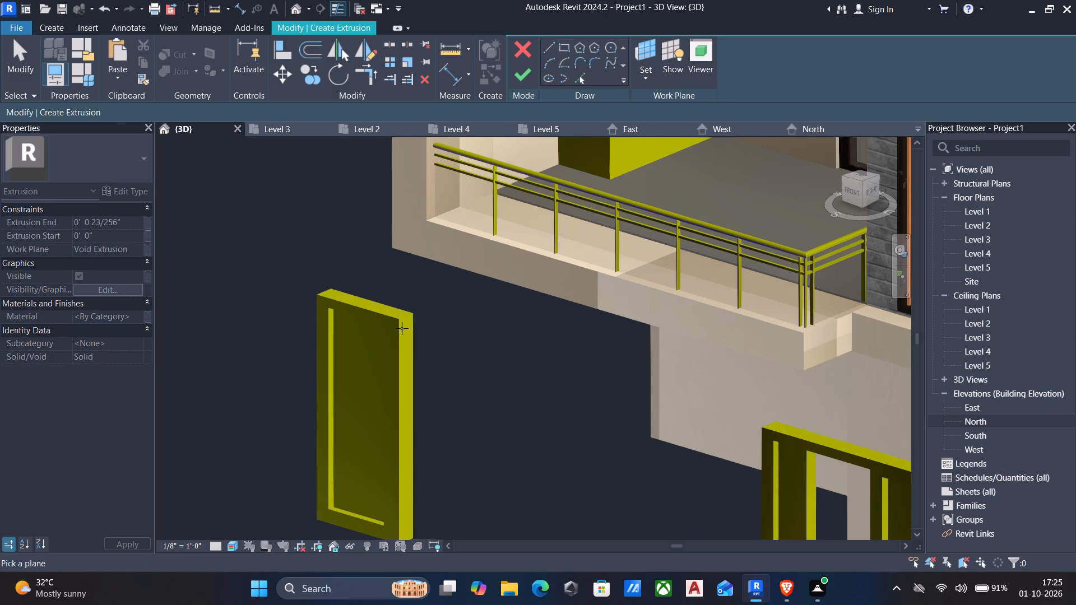
{"action": "left_click", "coordinate": [401, 319]}
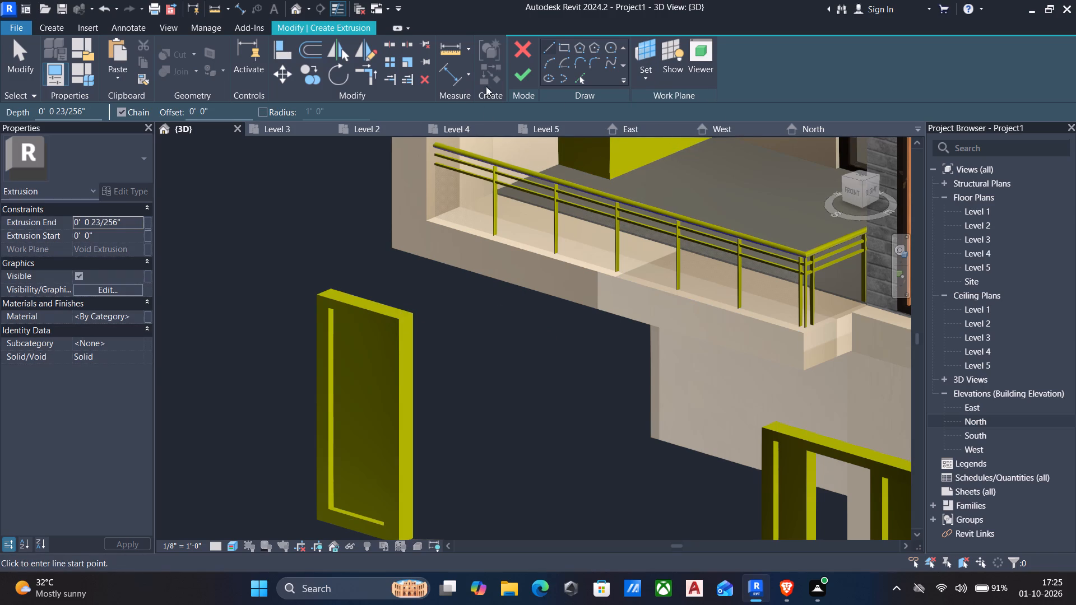
Sketch a rectangle about 8.7 in wide and 6.6 in high at the top of the panel's side face, spanning its full thickness.
{"action": "left_click", "coordinate": [566, 46]}
{"action": "scroll", "coordinate": [398, 306], "scroll_direction": "up", "scroll_amount": 6}
{"action": "middle_click_drag", "start_coordinate": [395, 331], "coordinate": [397, 330]}
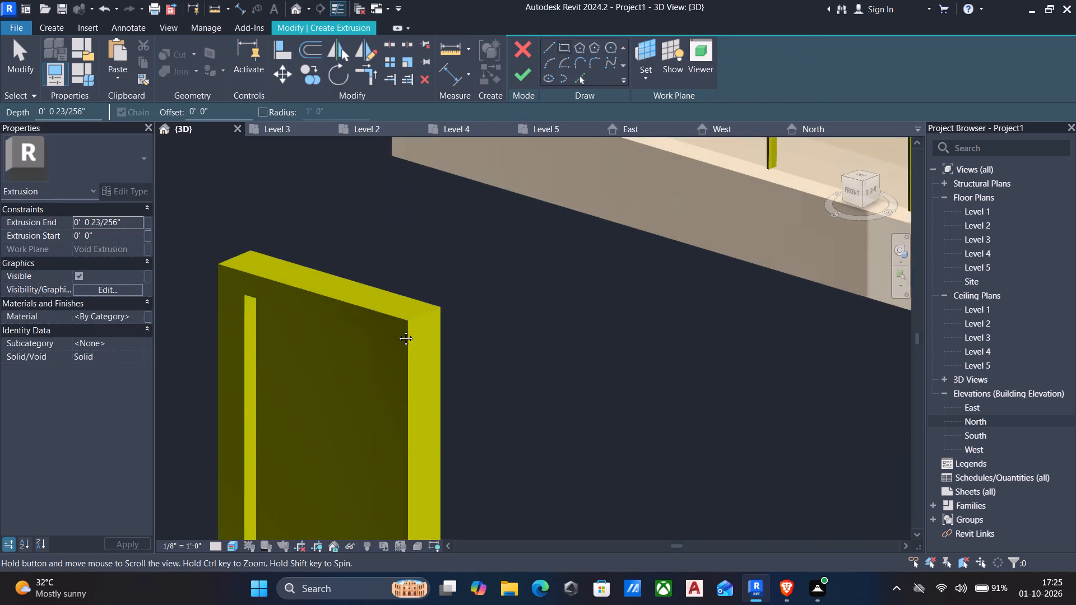
{"action": "middle_click_drag", "start_coordinate": [397, 330], "coordinate": [376, 277]}
{"action": "scroll", "coordinate": [397, 330], "scroll_direction": "up", "scroll_amount": 1}
{"action": "left_click", "coordinate": [388, 267]}
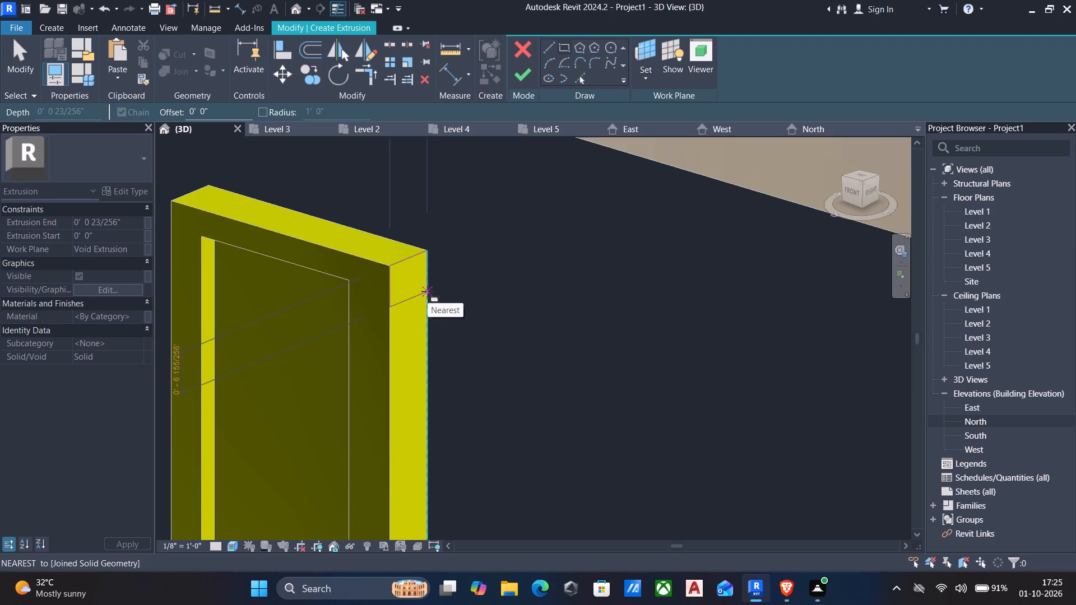
{"action": "left_click", "coordinate": [428, 291]}
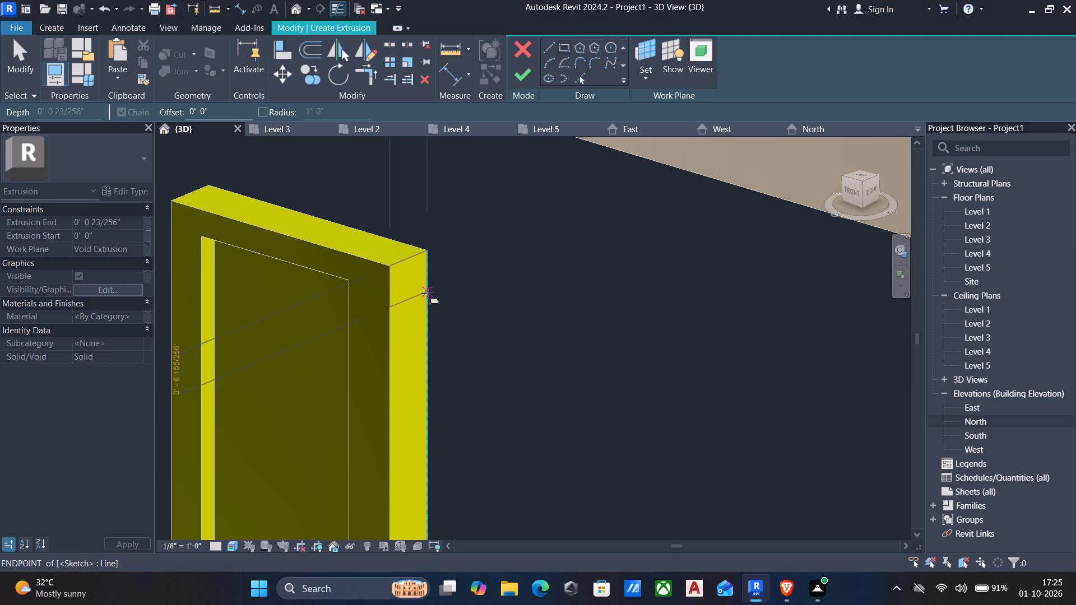
{"action": "key", "text": "Escape"}
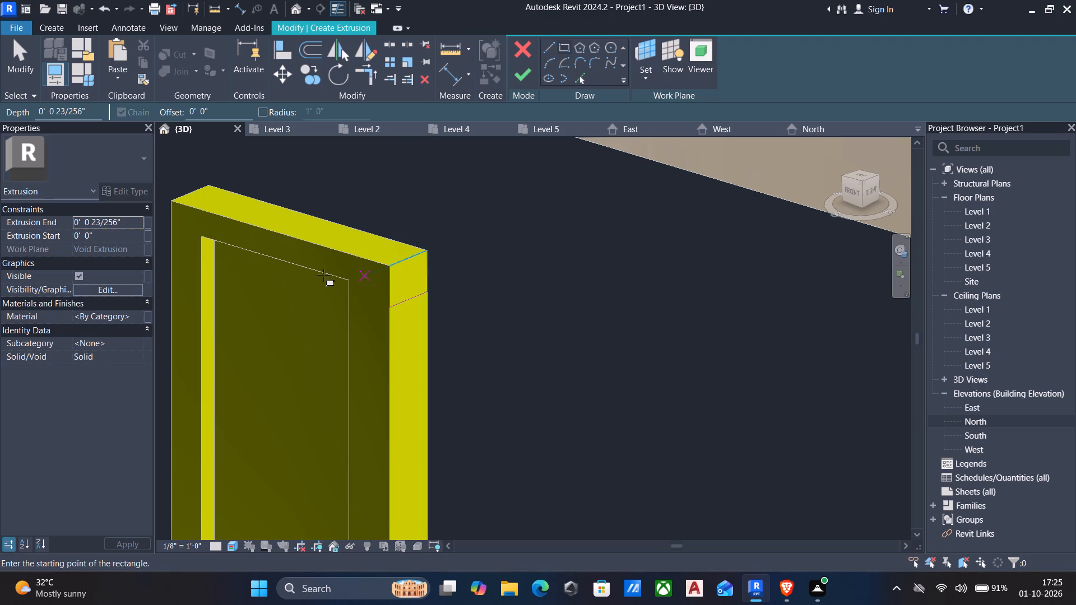
{"action": "key", "text": "Escape"}
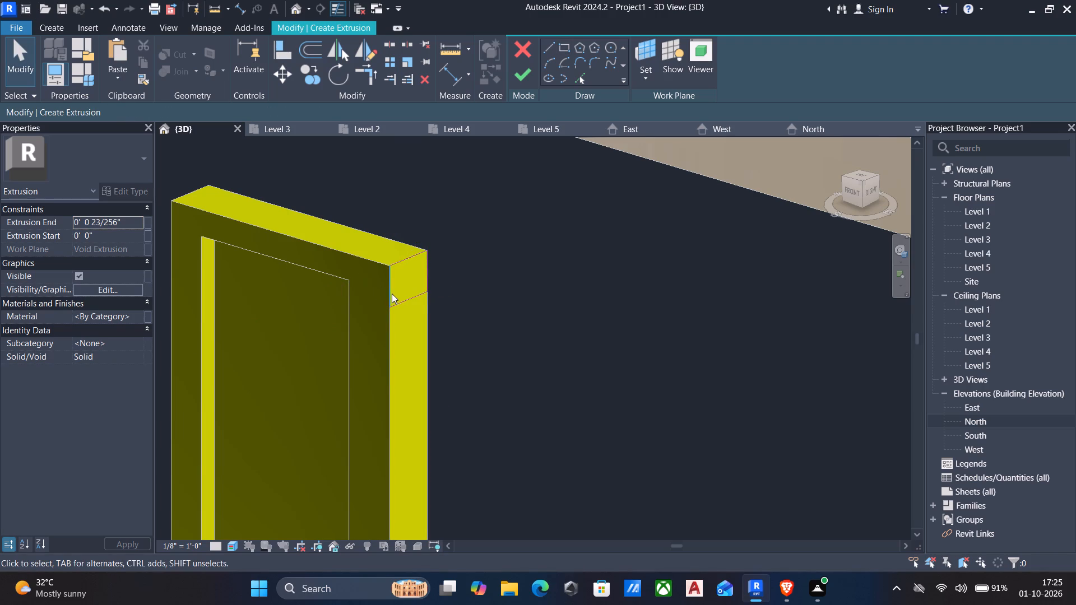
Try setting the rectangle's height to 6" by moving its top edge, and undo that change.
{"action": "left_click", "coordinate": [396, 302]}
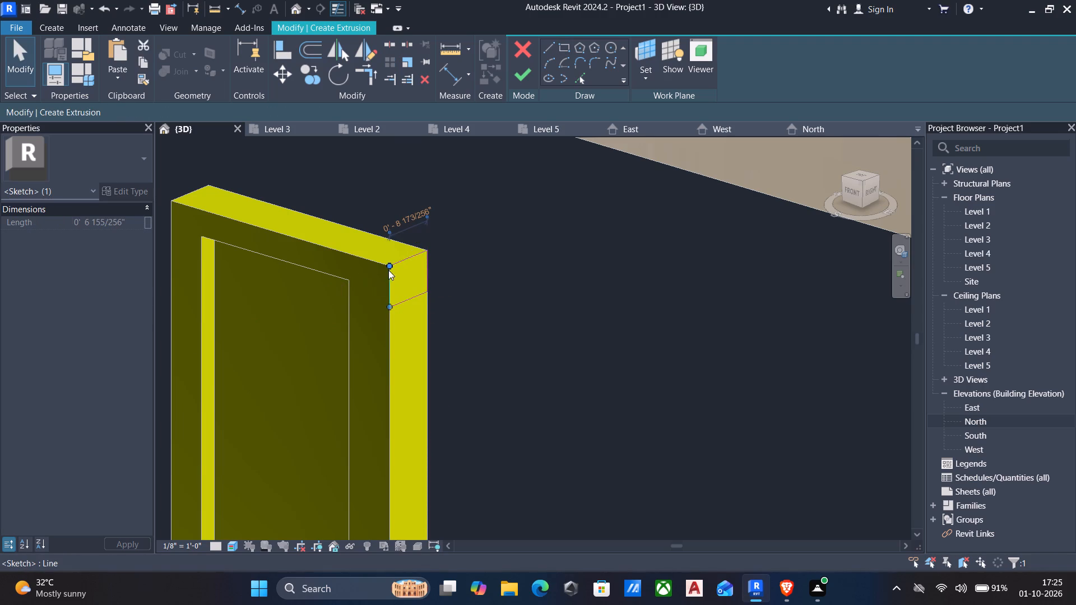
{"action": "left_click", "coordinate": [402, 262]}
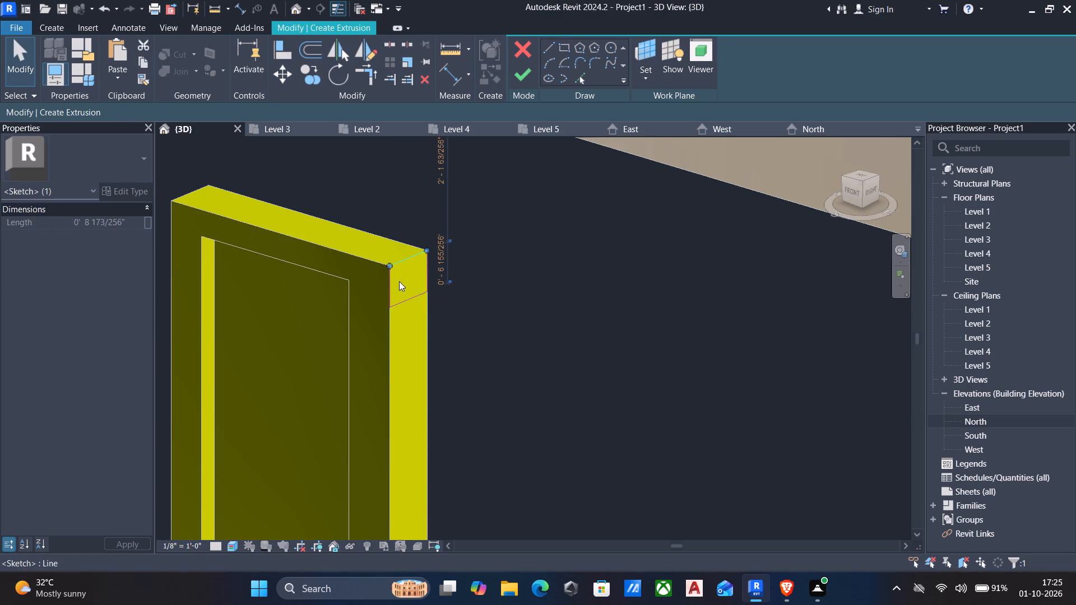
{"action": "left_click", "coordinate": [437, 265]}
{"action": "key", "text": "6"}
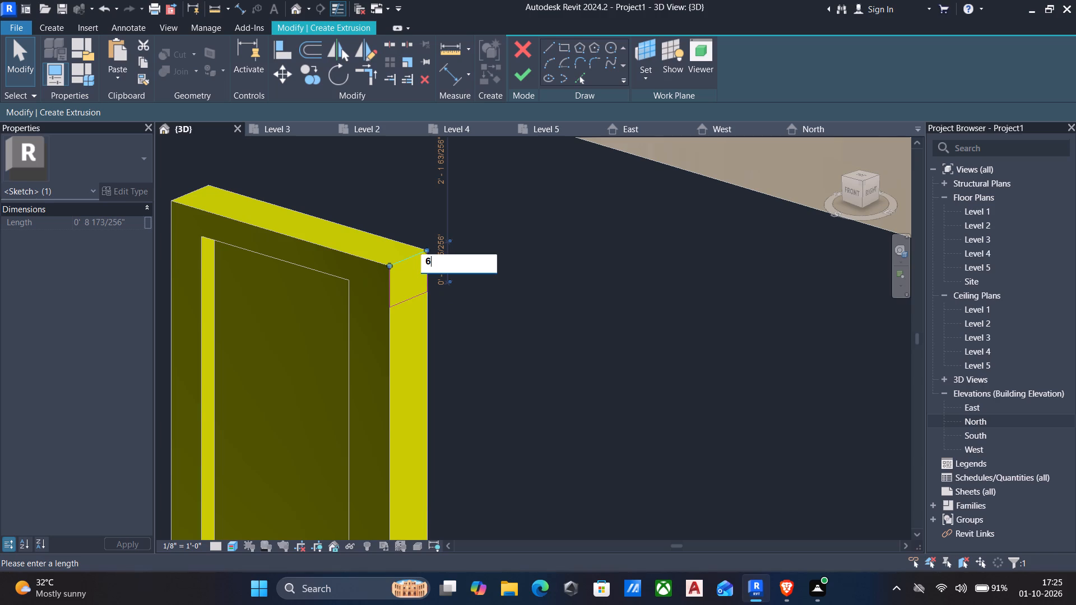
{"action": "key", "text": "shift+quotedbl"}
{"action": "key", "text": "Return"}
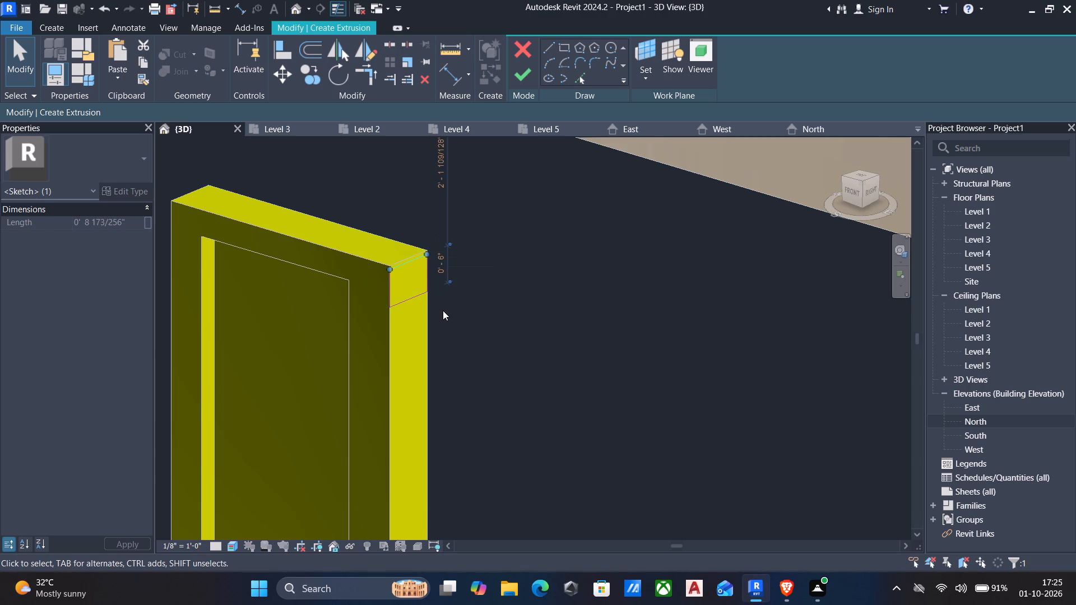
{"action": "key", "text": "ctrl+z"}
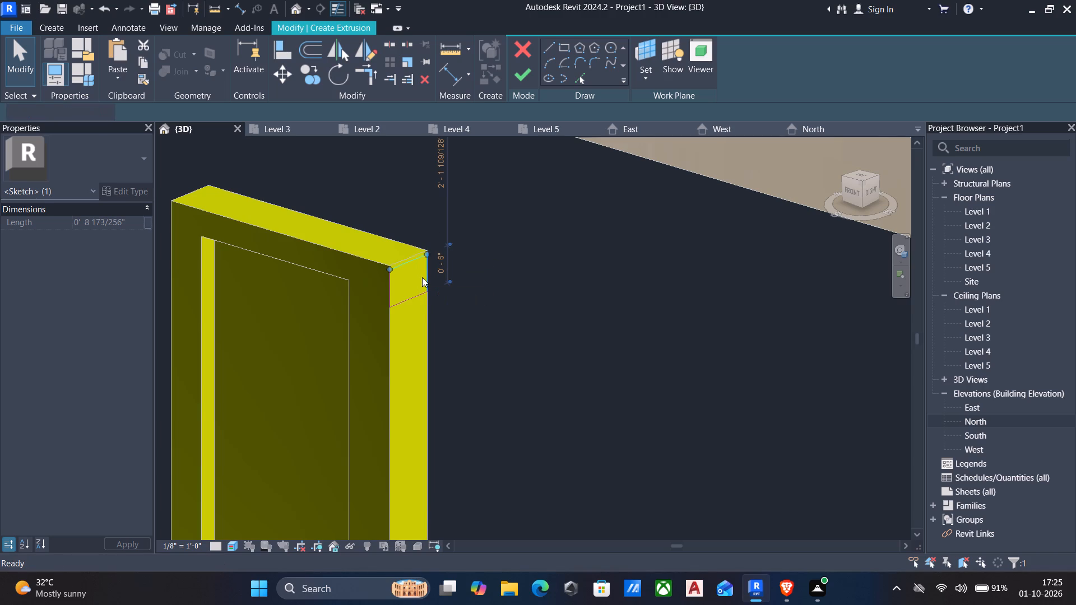
Set the rectangle's height to 6" by moving its bottom edge, and finish the extrusion sketch.
{"action": "left_click", "coordinate": [406, 298]}
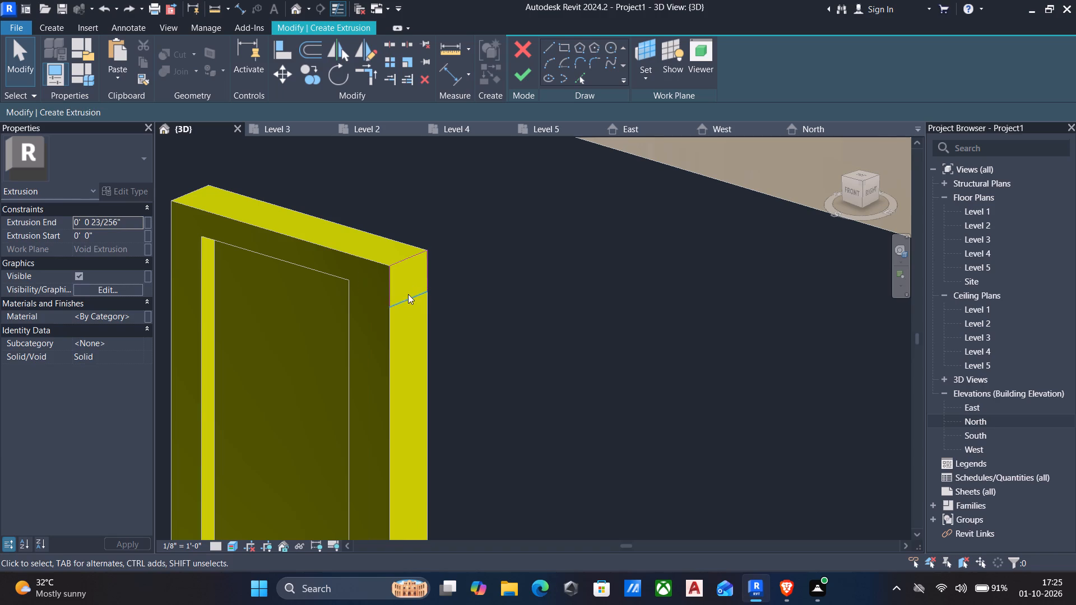
{"action": "left_click", "coordinate": [363, 292]}
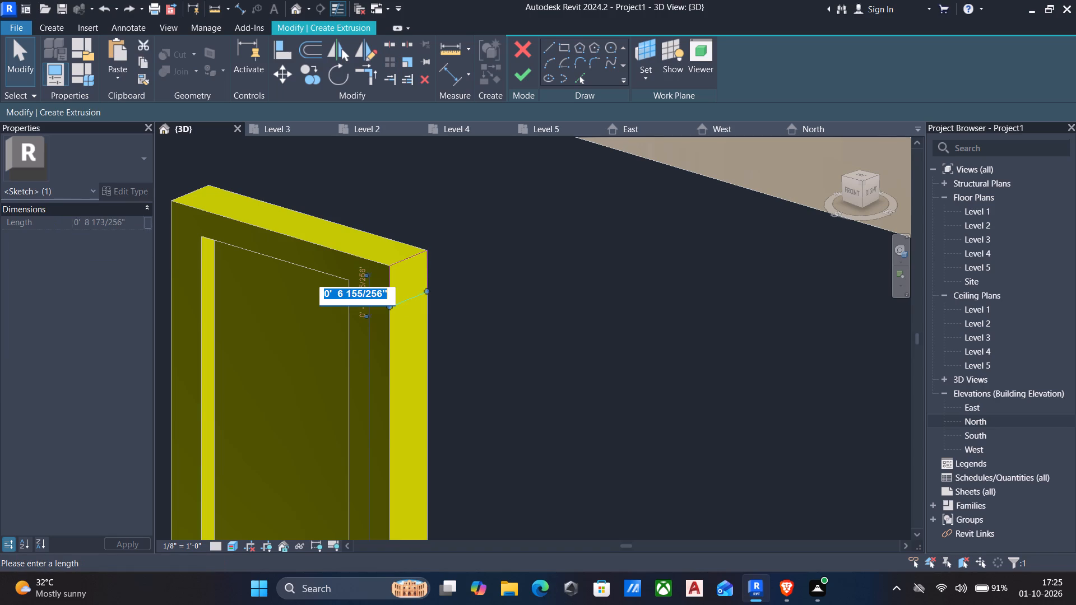
{"action": "key", "text": "6"}
{"action": "key", "text": "shift+quotedbl"}
{"action": "key", "text": "Return"}
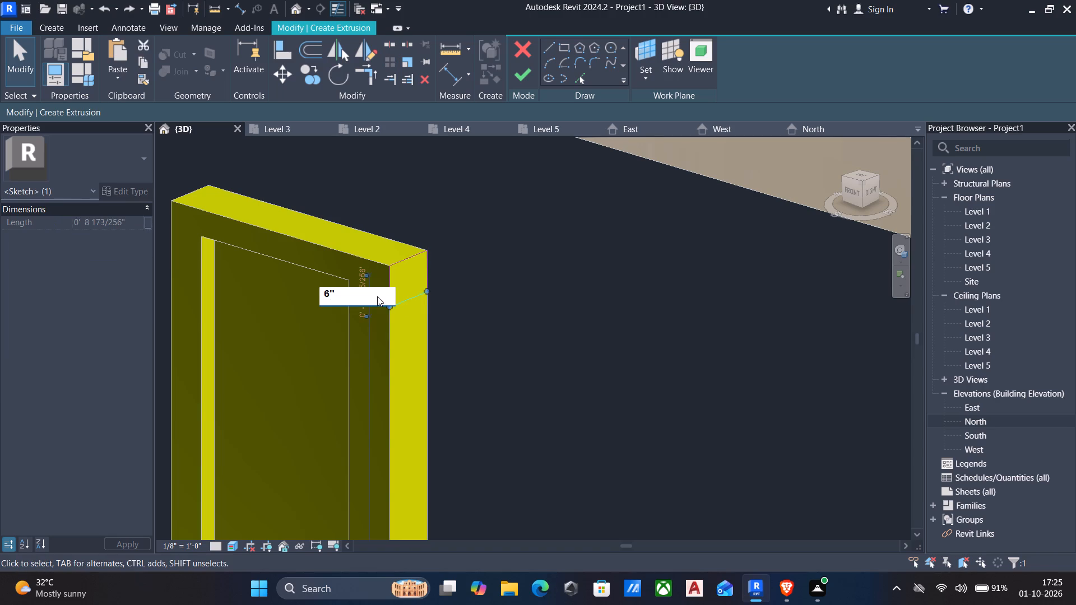
{"action": "left_click", "coordinate": [519, 73]}
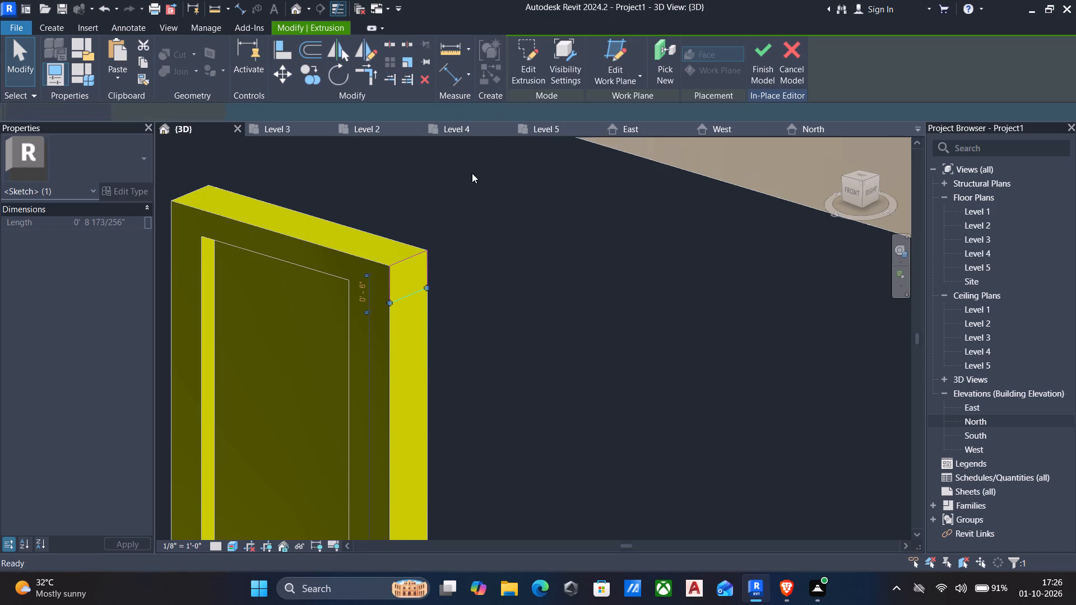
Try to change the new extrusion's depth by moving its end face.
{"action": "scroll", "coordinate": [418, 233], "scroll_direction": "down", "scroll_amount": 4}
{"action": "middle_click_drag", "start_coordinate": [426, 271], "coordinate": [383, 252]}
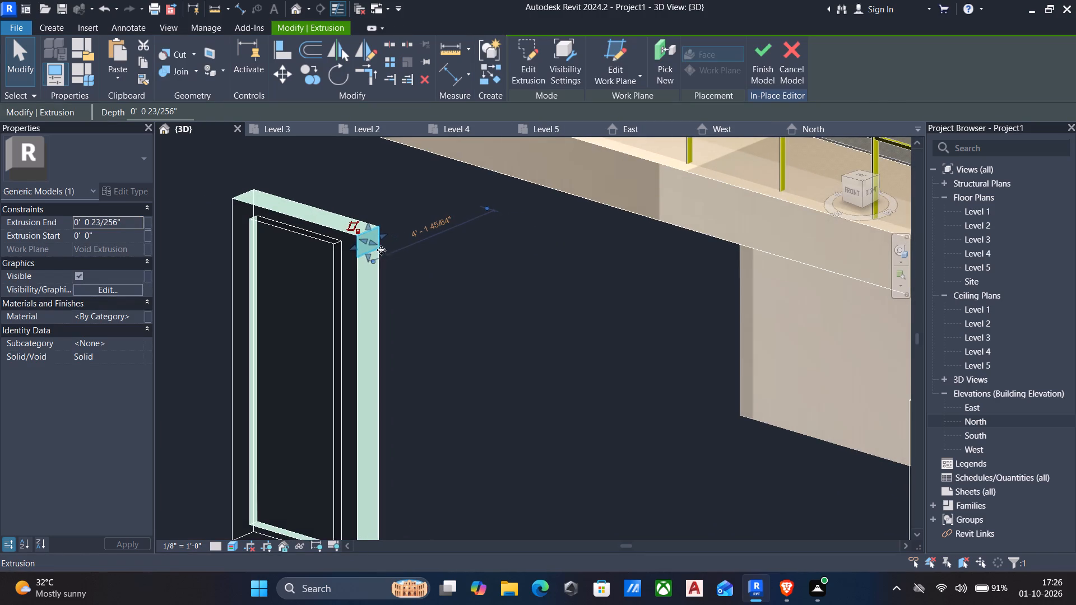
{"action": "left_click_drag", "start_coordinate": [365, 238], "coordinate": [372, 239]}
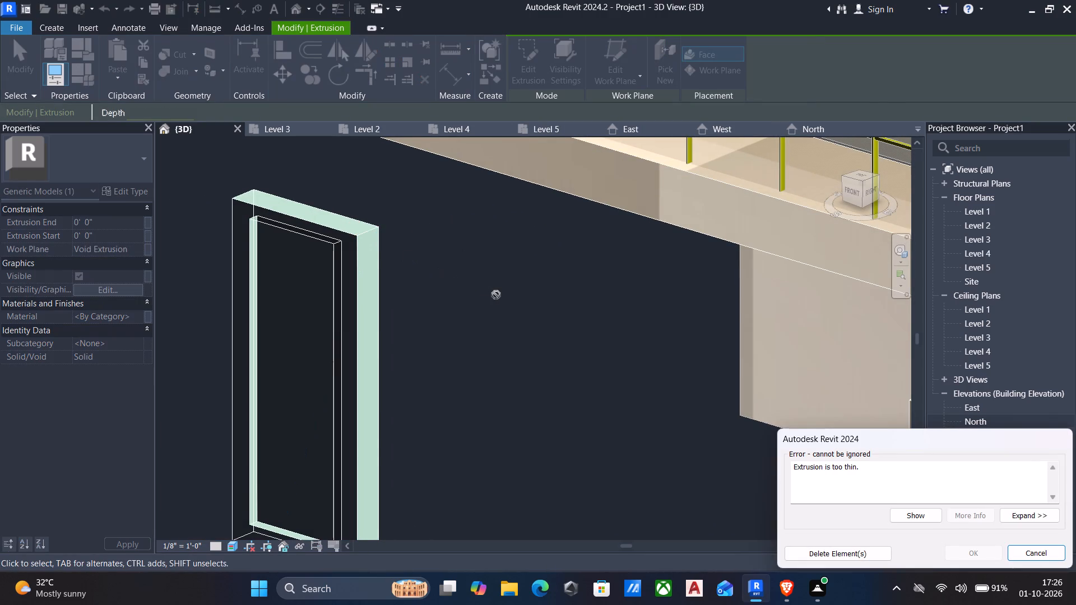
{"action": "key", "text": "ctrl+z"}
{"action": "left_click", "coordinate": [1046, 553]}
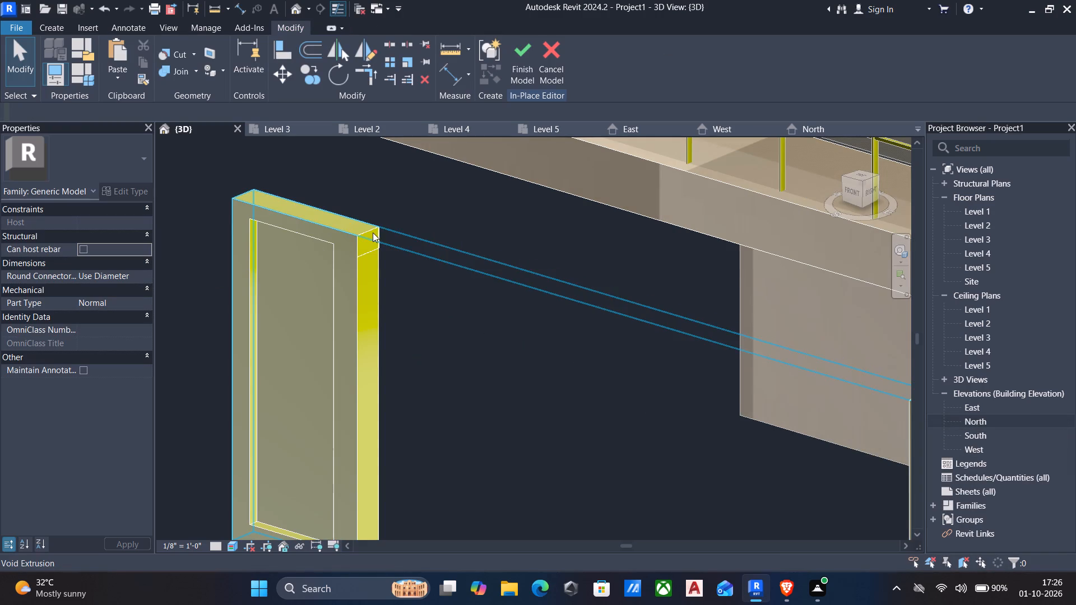
Stretch the extrusion from the isolated panel toward the gate wall to a depth of about 9' 3", and finish the model.
{"action": "left_click", "coordinate": [373, 232]}
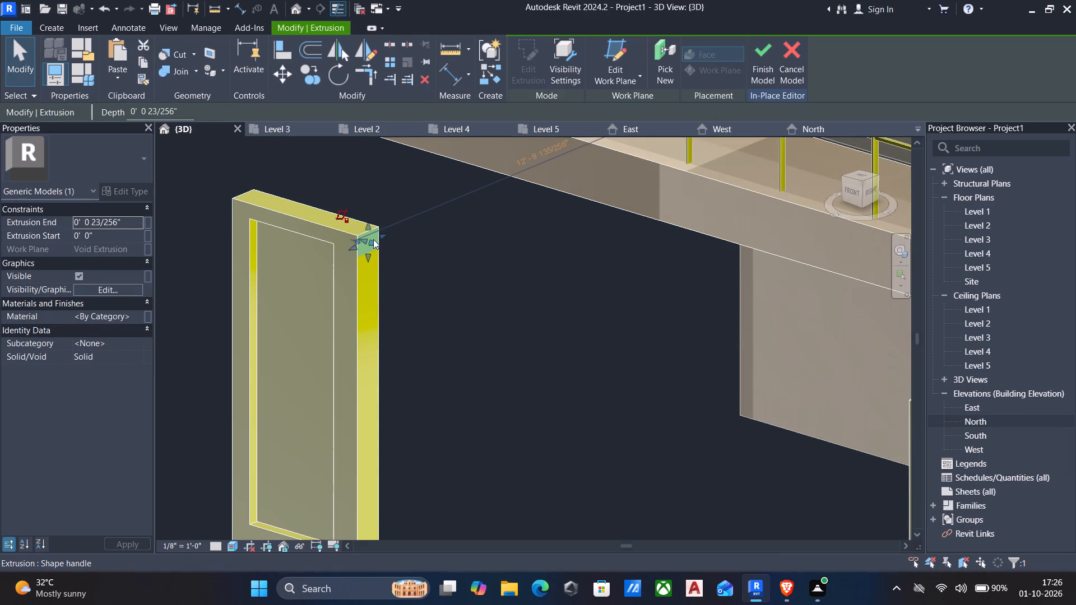
{"action": "left_click_drag", "start_coordinate": [373, 239], "coordinate": [638, 327]}
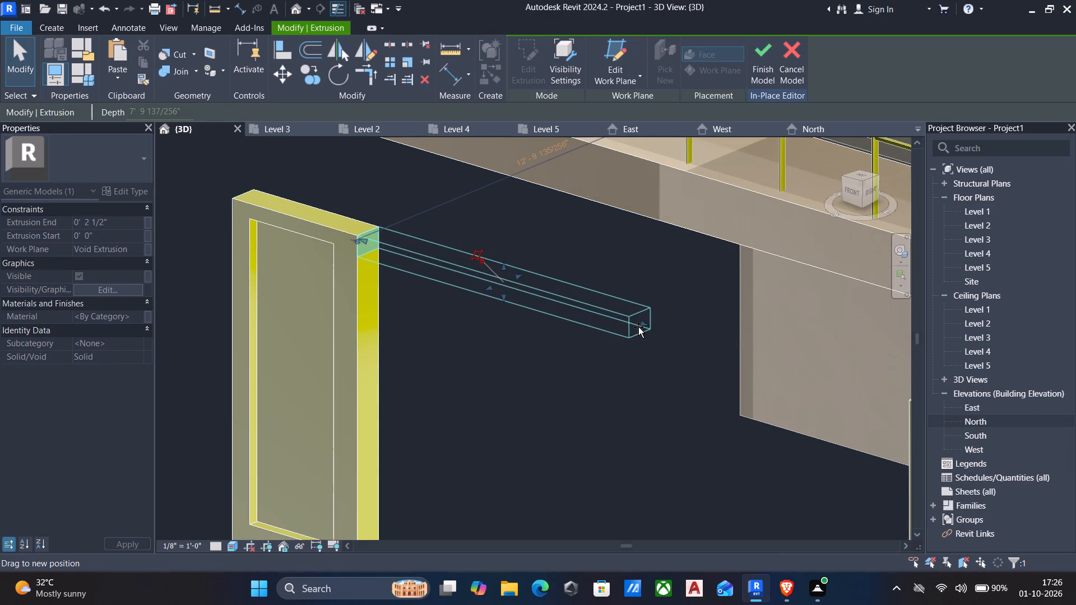
{"action": "left_click_drag", "start_coordinate": [638, 327], "coordinate": [693, 332]}
{"action": "scroll", "coordinate": [706, 338], "scroll_direction": "down", "scroll_amount": 5}
{"action": "middle_click_drag", "start_coordinate": [718, 362], "coordinate": [487, 309]}
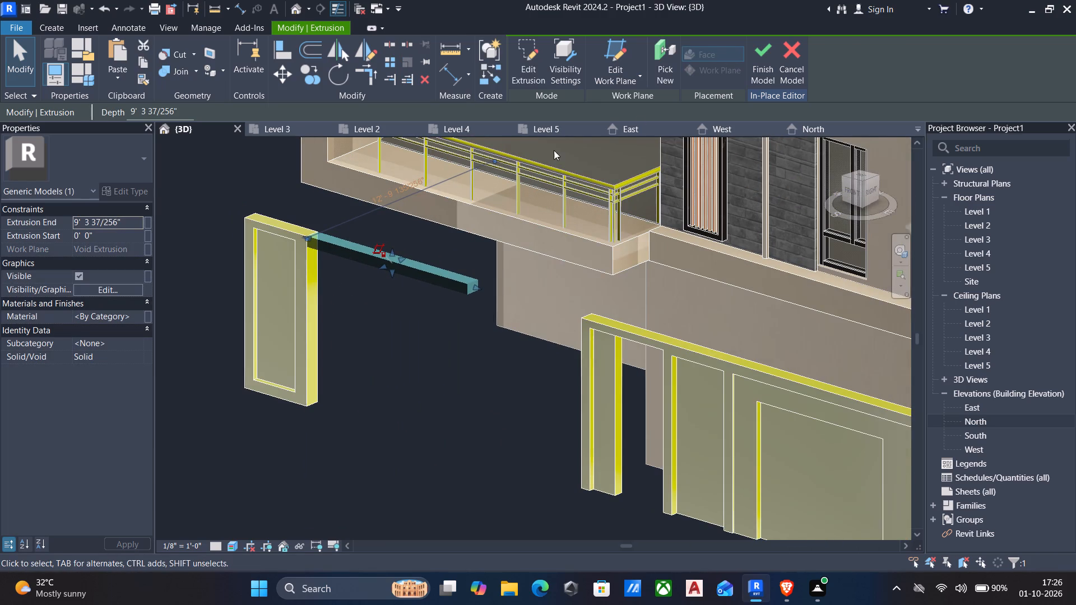
{"action": "left_click", "coordinate": [767, 51]}
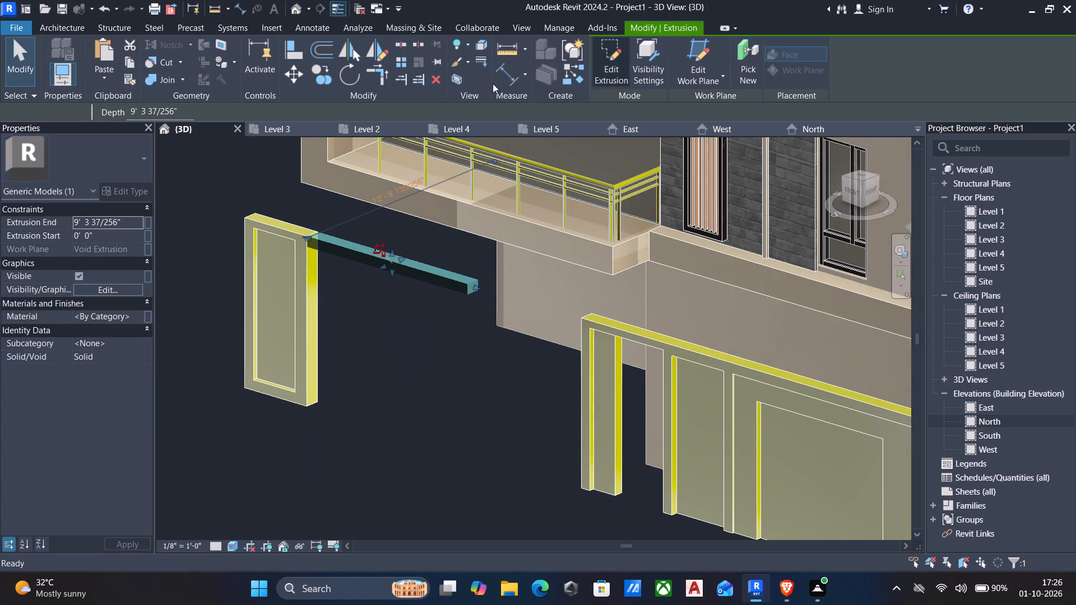
Edit the boundary model in place, align the top beam's free end to the gate wall's facing end face, and finish the model.
{"action": "left_click", "coordinate": [448, 277]}
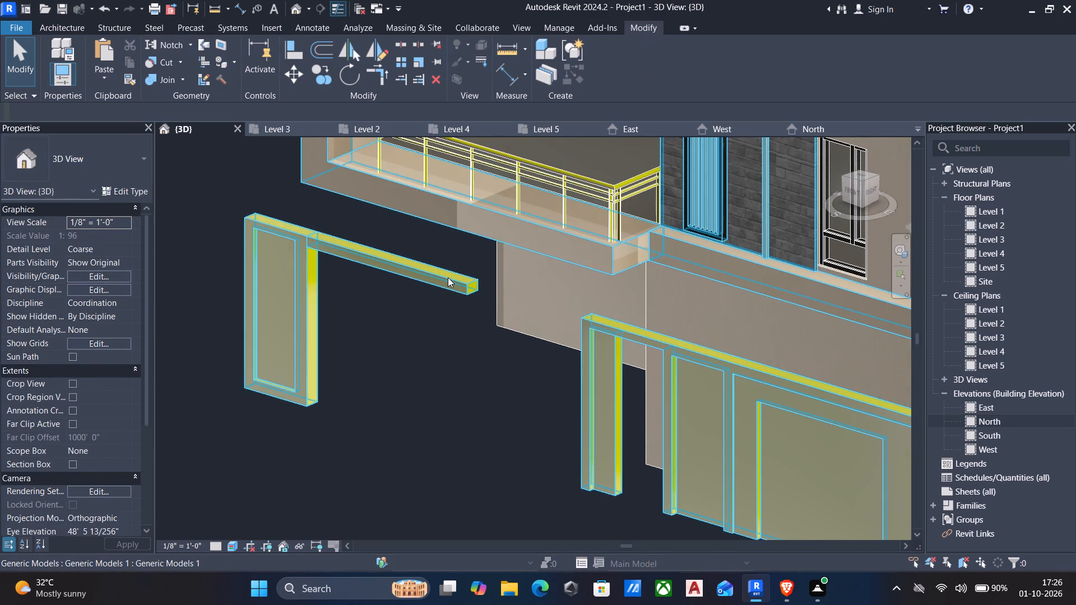
{"action": "left_click", "coordinate": [604, 52]}
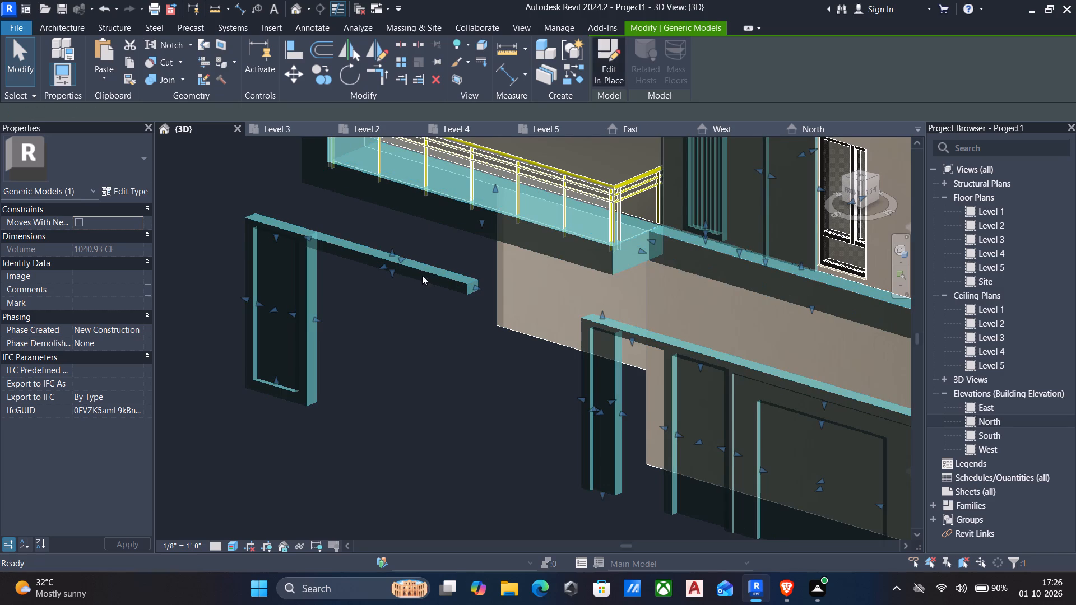
{"action": "type", "text": "al"}
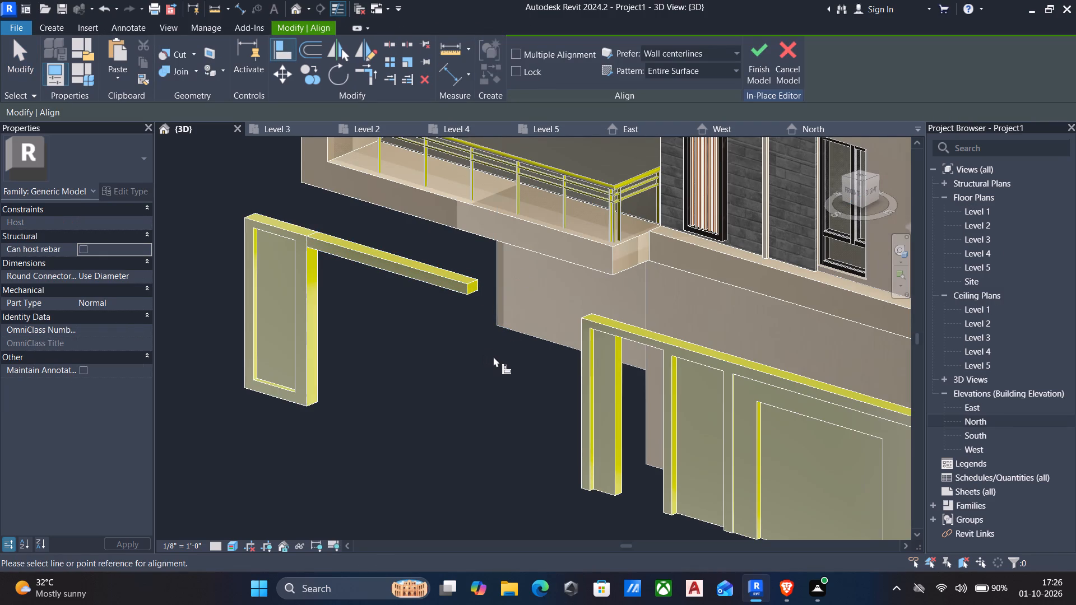
{"action": "middle_click_drag", "start_coordinate": [494, 356], "coordinate": [575, 347], "text": "shift"}
{"action": "middle_click_drag", "start_coordinate": [546, 370], "coordinate": [581, 323]}
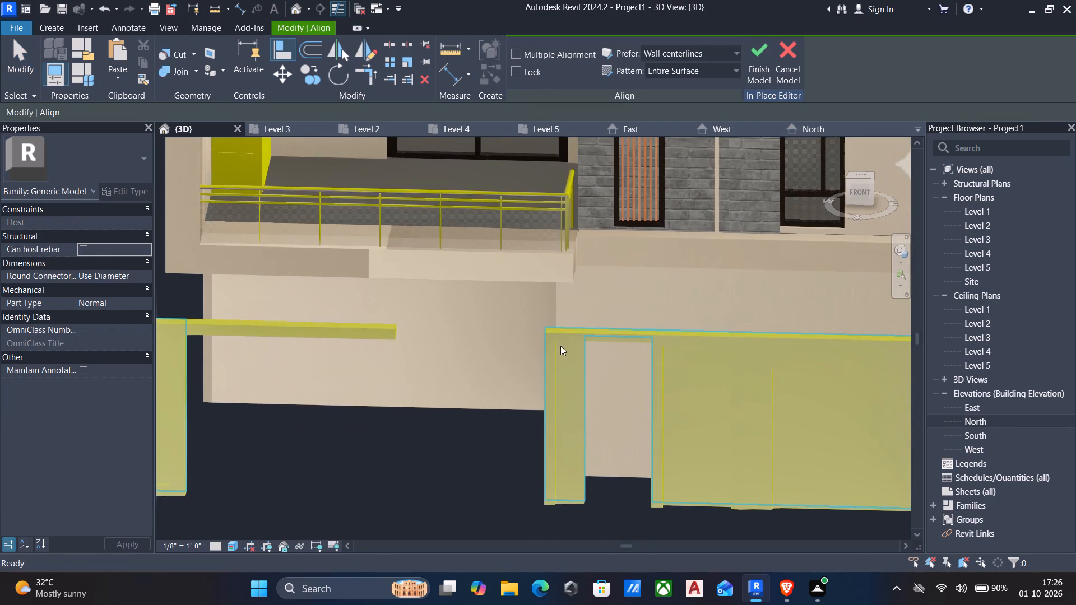
{"action": "middle_click_drag", "start_coordinate": [530, 357], "coordinate": [558, 348], "text": "shift"}
{"action": "middle_click_drag", "start_coordinate": [564, 369], "coordinate": [603, 288]}
{"action": "middle_click_drag", "start_coordinate": [569, 329], "coordinate": [615, 322], "text": "shift"}
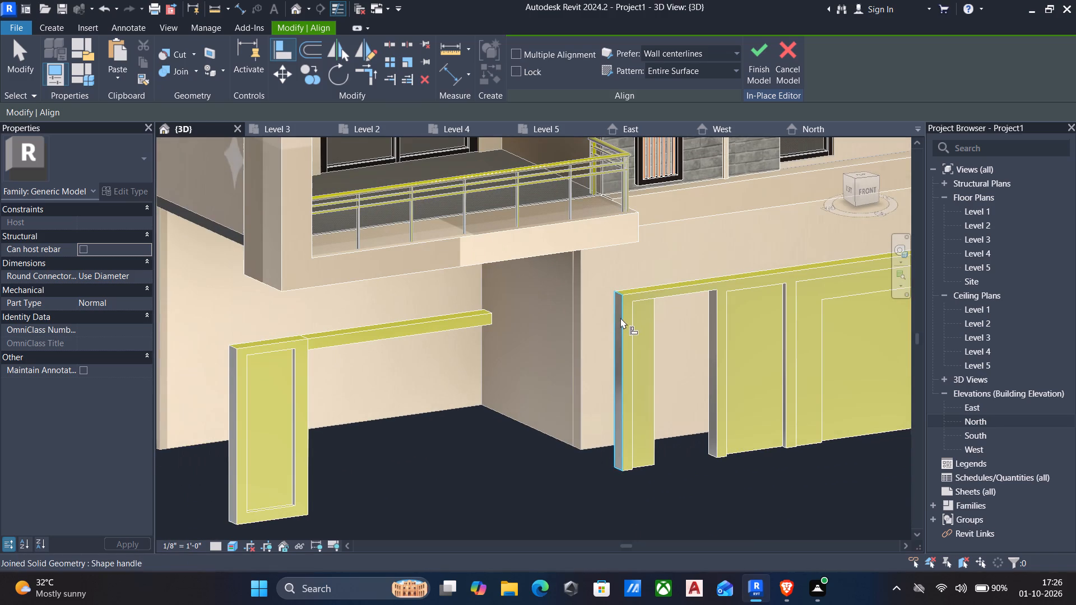
{"action": "left_click", "coordinate": [618, 304]}
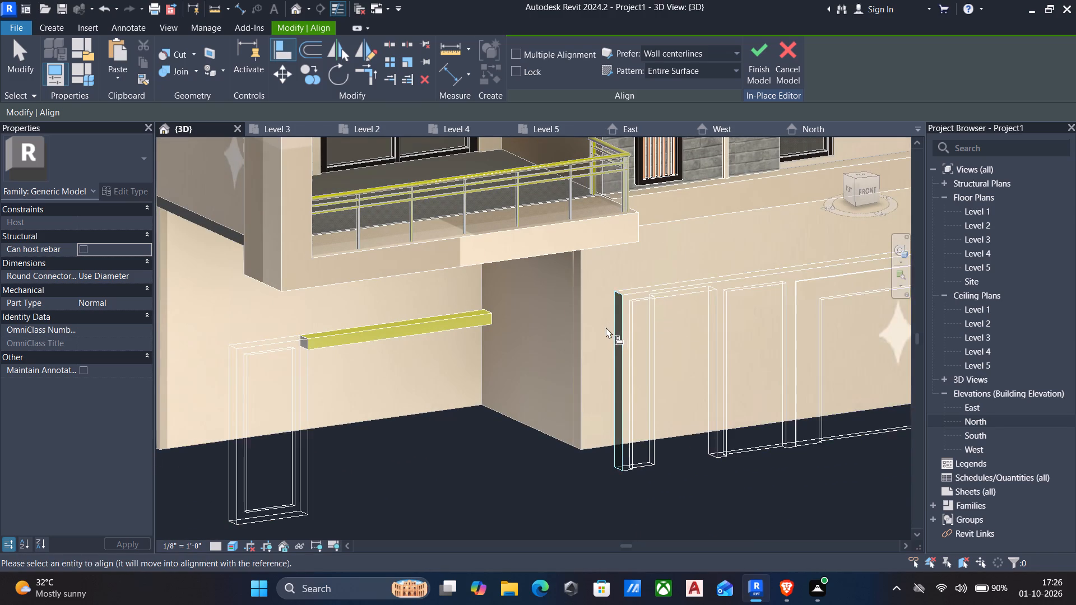
{"action": "scroll", "coordinate": [606, 328], "scroll_direction": "down", "scroll_amount": 2}
{"action": "middle_click_drag", "start_coordinate": [606, 329], "coordinate": [479, 301], "text": "shift"}
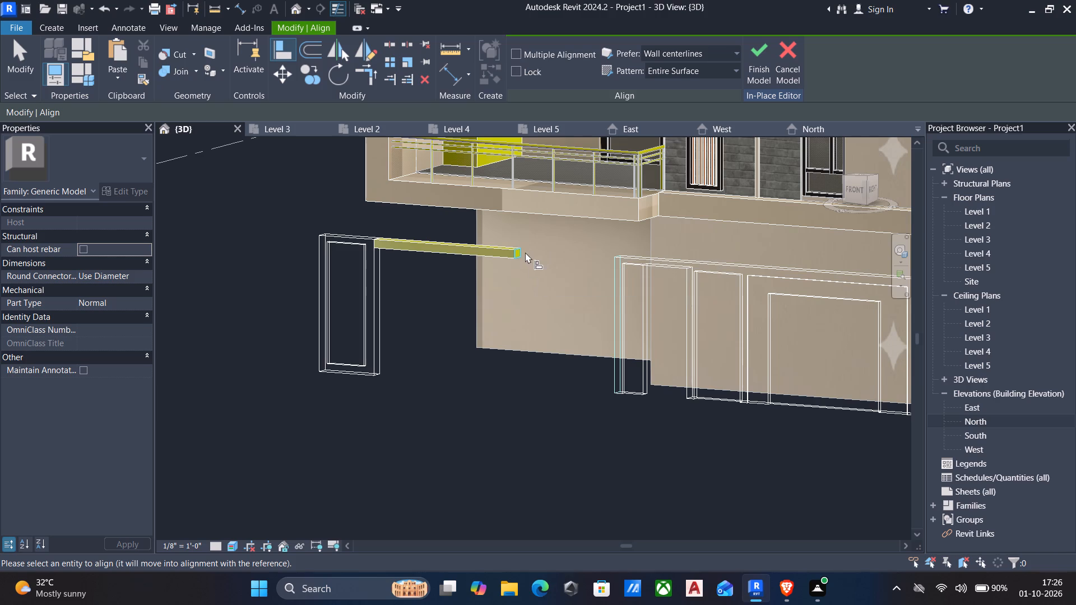
{"action": "left_click", "coordinate": [517, 254]}
{"action": "scroll", "coordinate": [502, 282], "scroll_direction": "down", "scroll_amount": 4}
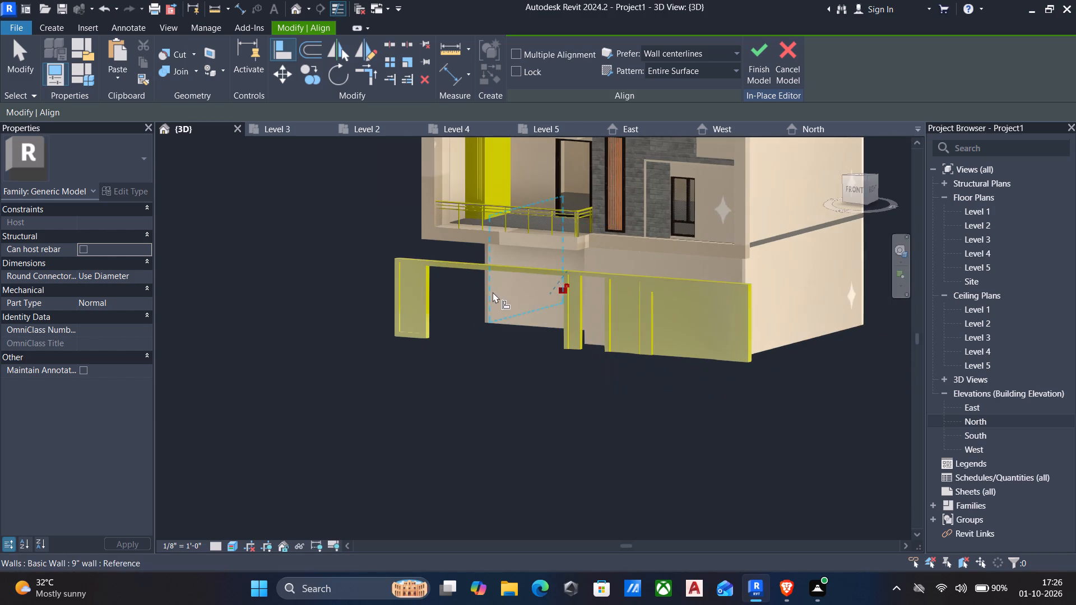
{"action": "scroll", "coordinate": [501, 290], "scroll_direction": "down", "scroll_amount": 2}
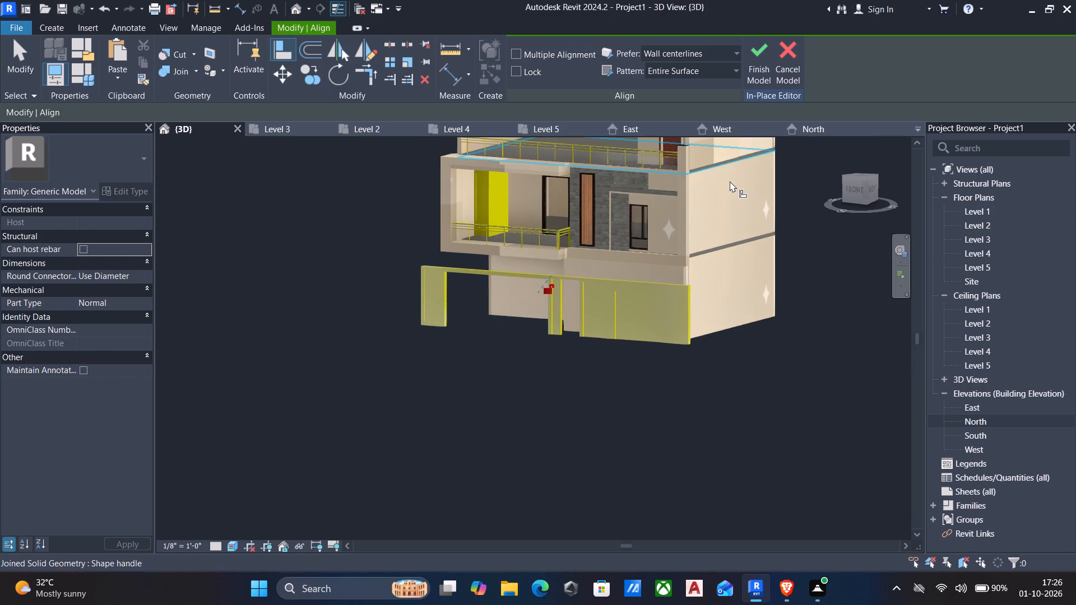
{"action": "left_click", "coordinate": [758, 56]}
Reopen the boundary model in place and start an extrusion with its work plane on the bottom ledge of the isolated panel's recess.
{"action": "scroll", "coordinate": [453, 295], "scroll_direction": "up", "scroll_amount": 5}
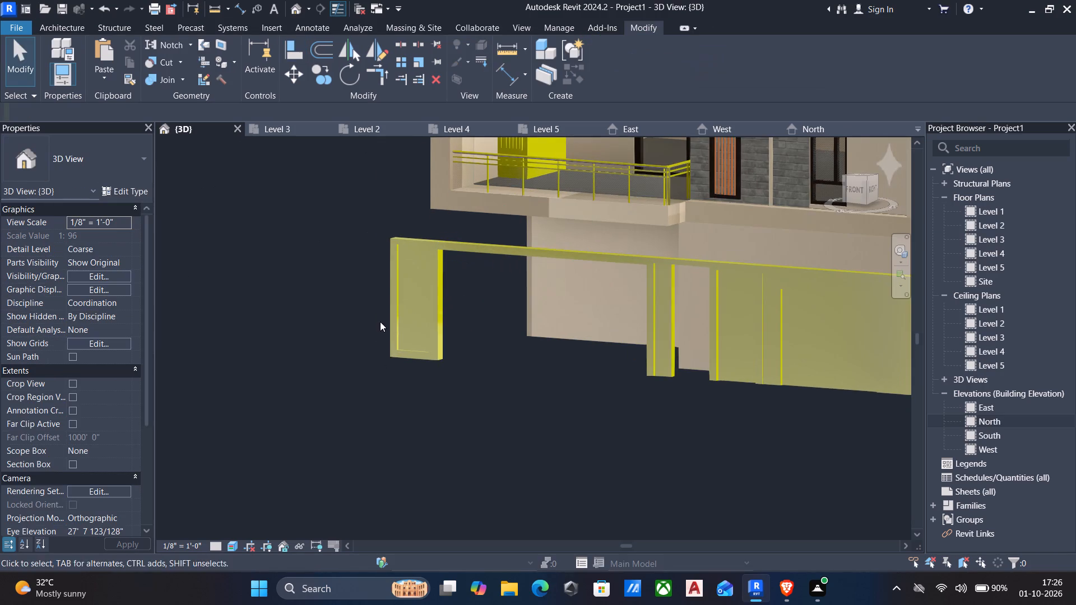
{"action": "scroll", "coordinate": [425, 299], "scroll_direction": "up", "scroll_amount": 5}
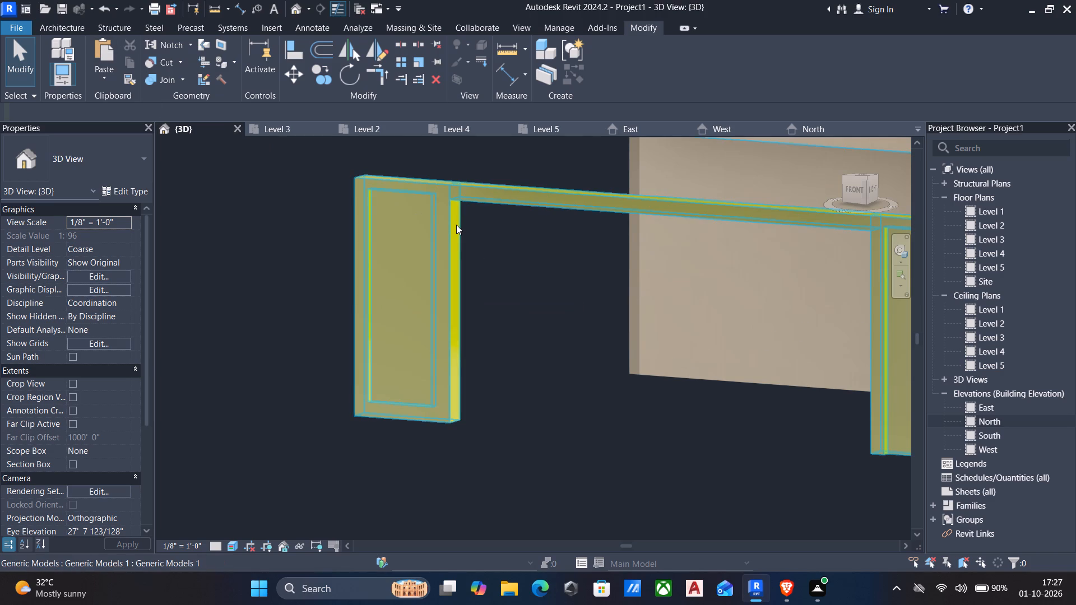
{"action": "scroll", "coordinate": [616, 254], "scroll_direction": "down", "scroll_amount": 2}
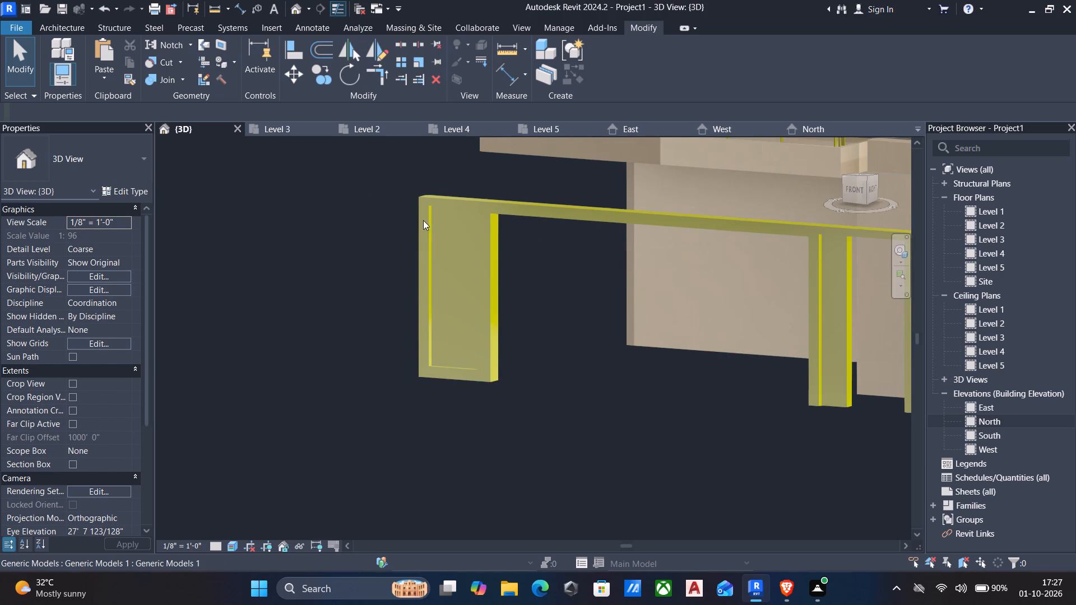
{"action": "left_click", "coordinate": [434, 220]}
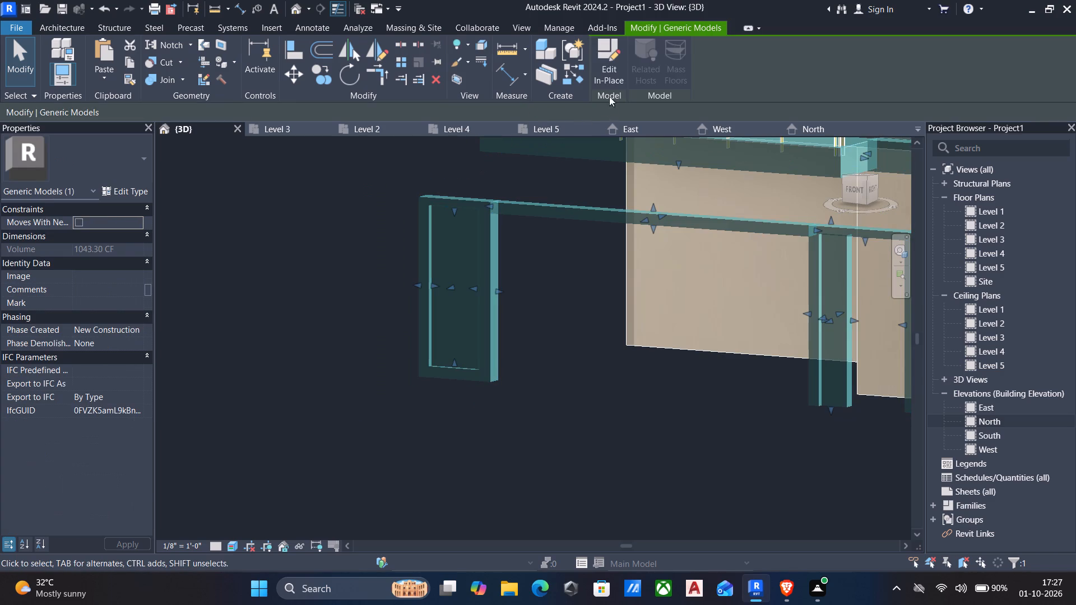
{"action": "left_click", "coordinate": [610, 77]}
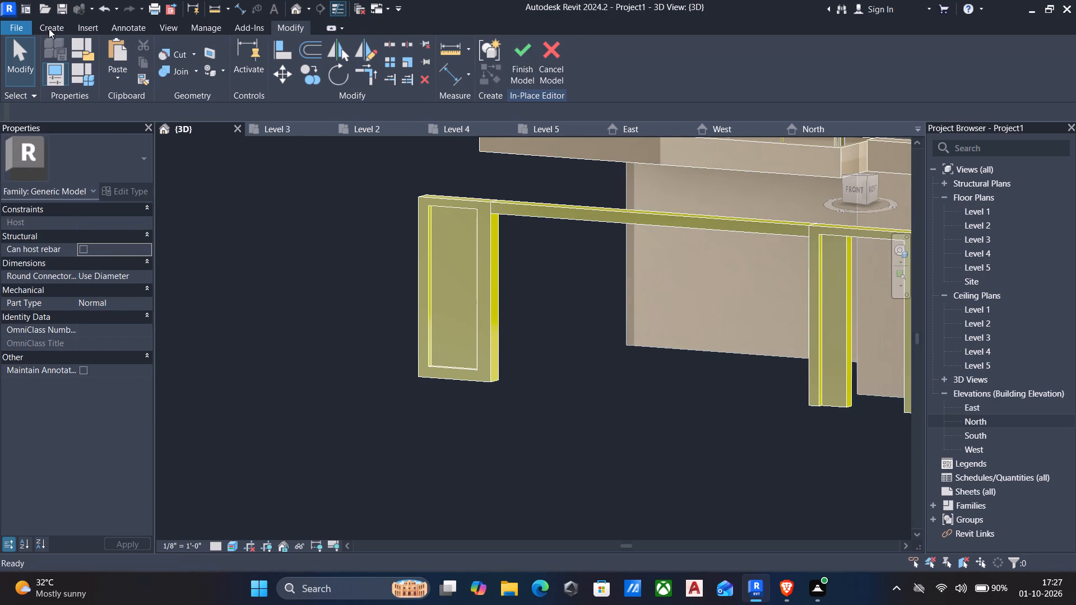
{"action": "left_click", "coordinate": [49, 29]}
{"action": "left_click", "coordinate": [106, 54]}
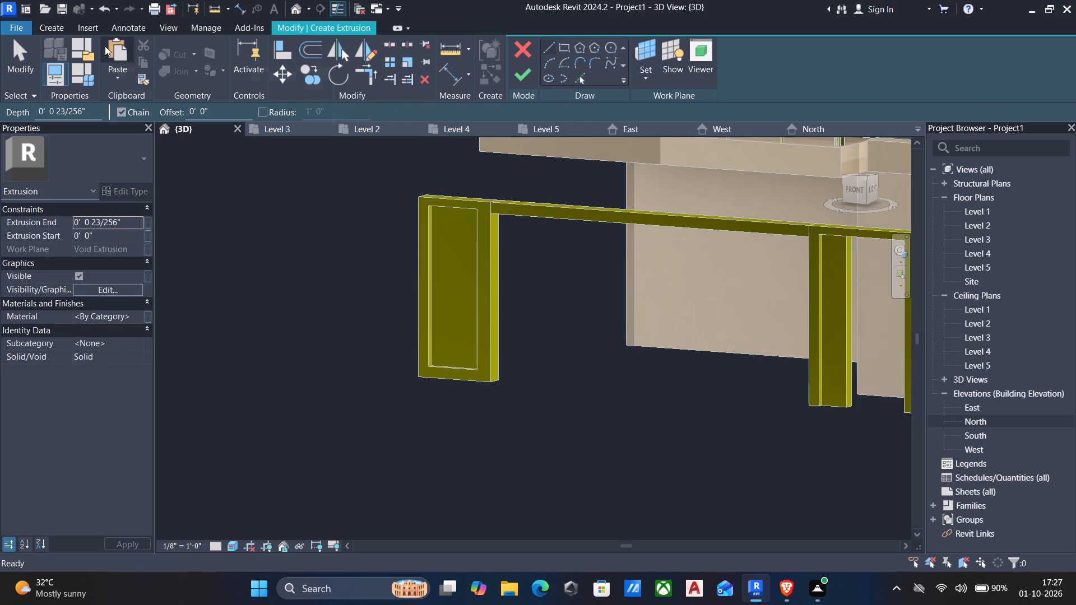
{"action": "left_click", "coordinate": [652, 77]}
{"action": "left_click", "coordinate": [681, 130]}
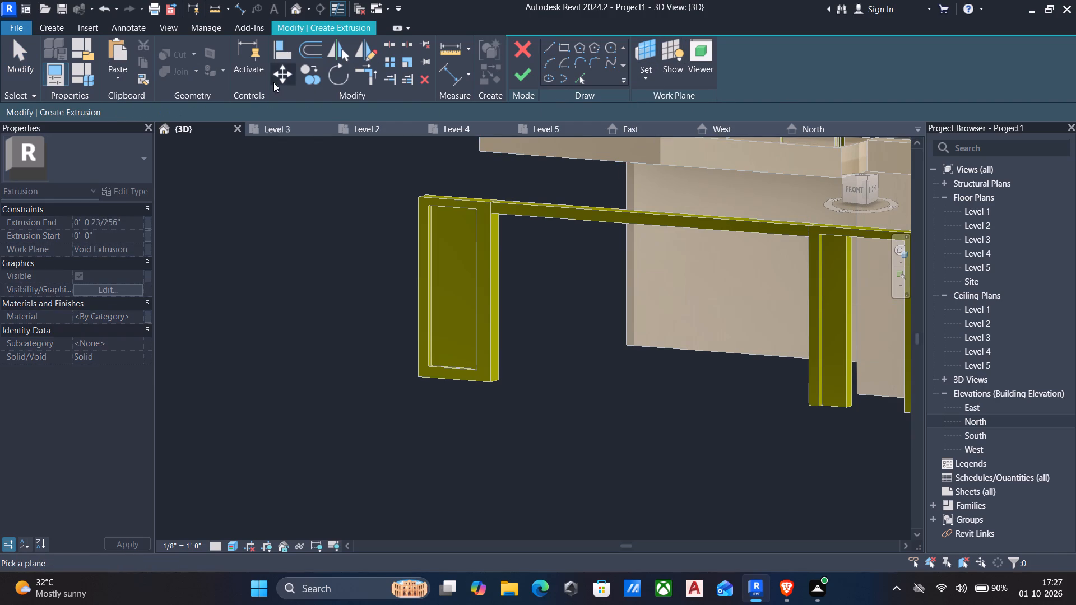
{"action": "scroll", "coordinate": [455, 365], "scroll_direction": "up", "scroll_amount": 4}
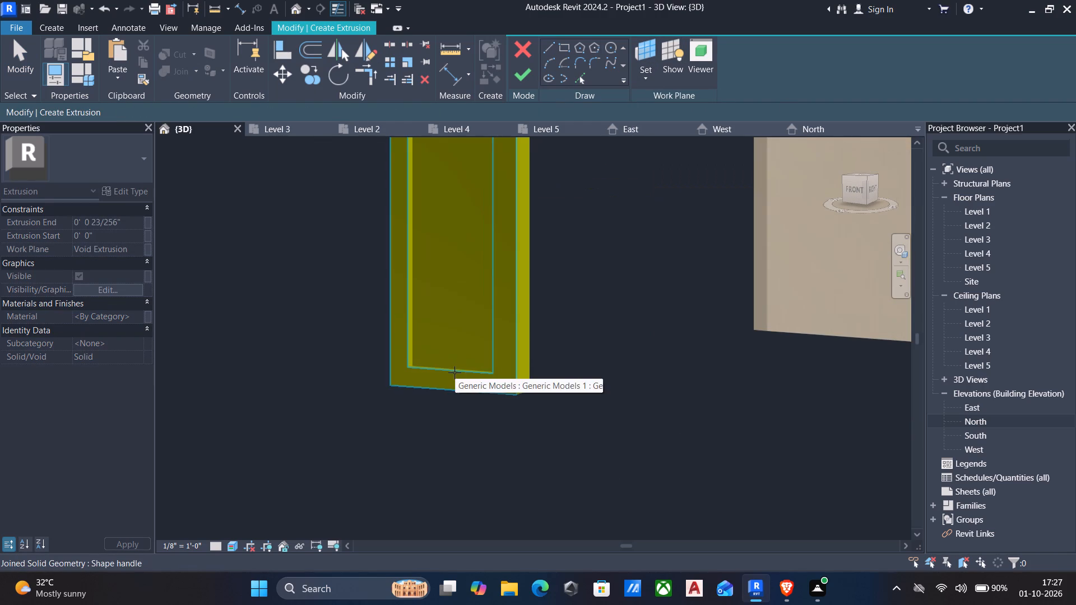
{"action": "scroll", "coordinate": [454, 360], "scroll_direction": "up", "scroll_amount": 3}
{"action": "middle_click_drag", "start_coordinate": [454, 360], "coordinate": [444, 387]}
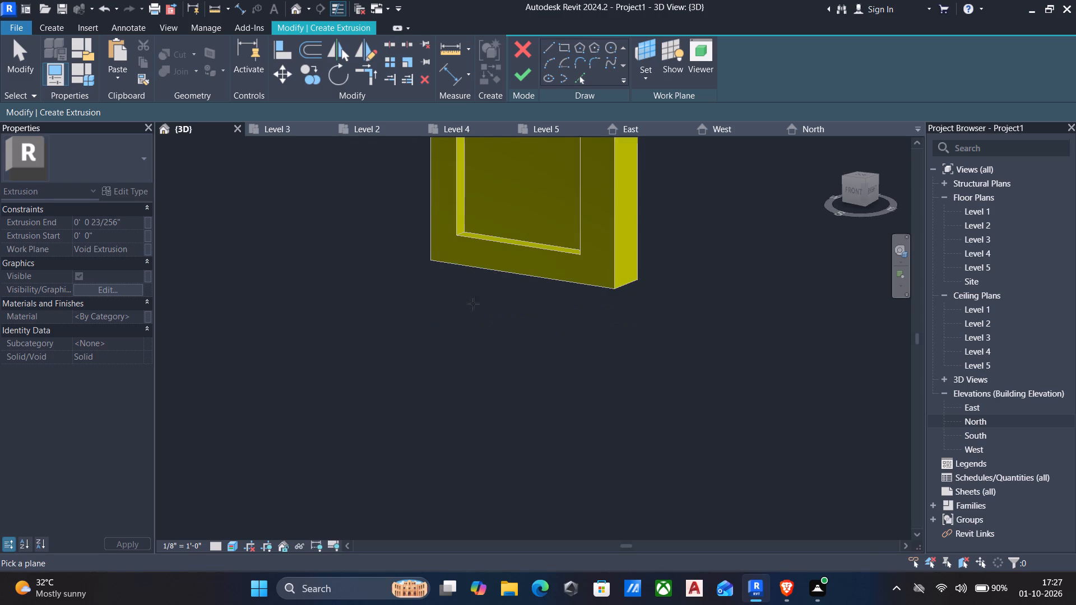
{"action": "left_click", "coordinate": [511, 241]}
{"action": "middle_click_drag", "start_coordinate": [449, 304], "coordinate": [429, 350]}
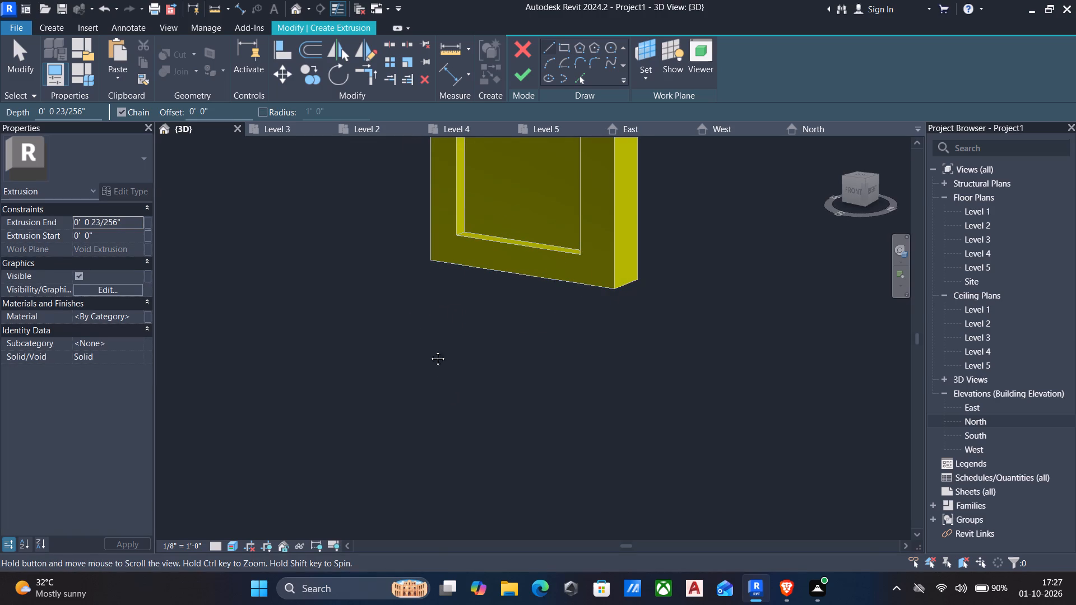
{"action": "middle_click_drag", "start_coordinate": [429, 350], "coordinate": [429, 370]}
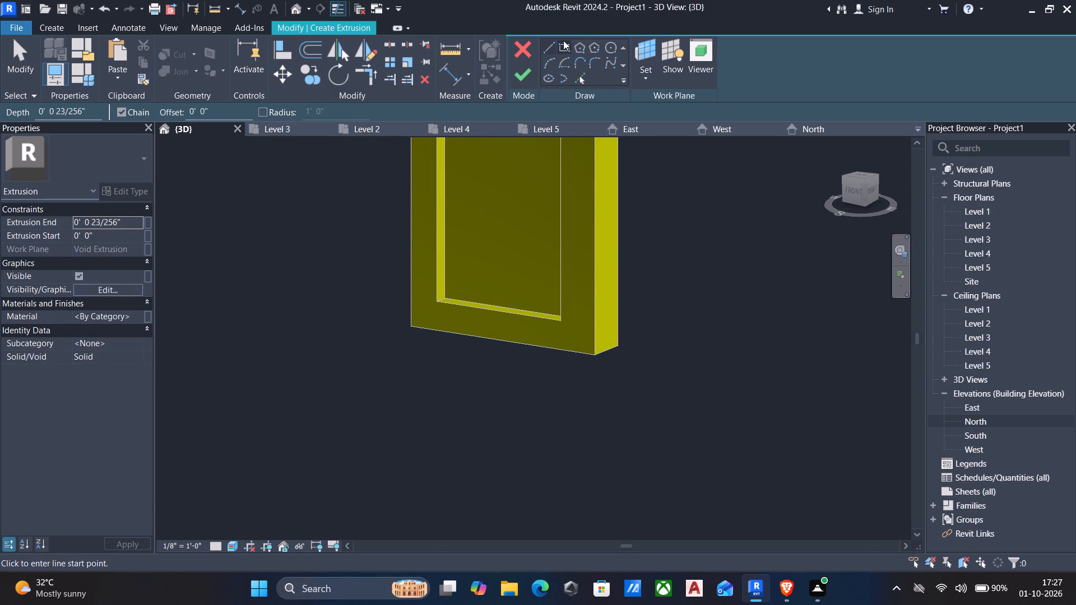
Sketch a small rectangle about 1 3/4" deep on the recess's bottom ledge, beside the inner corner at the panel's outer side.
{"action": "left_click", "coordinate": [562, 47]}
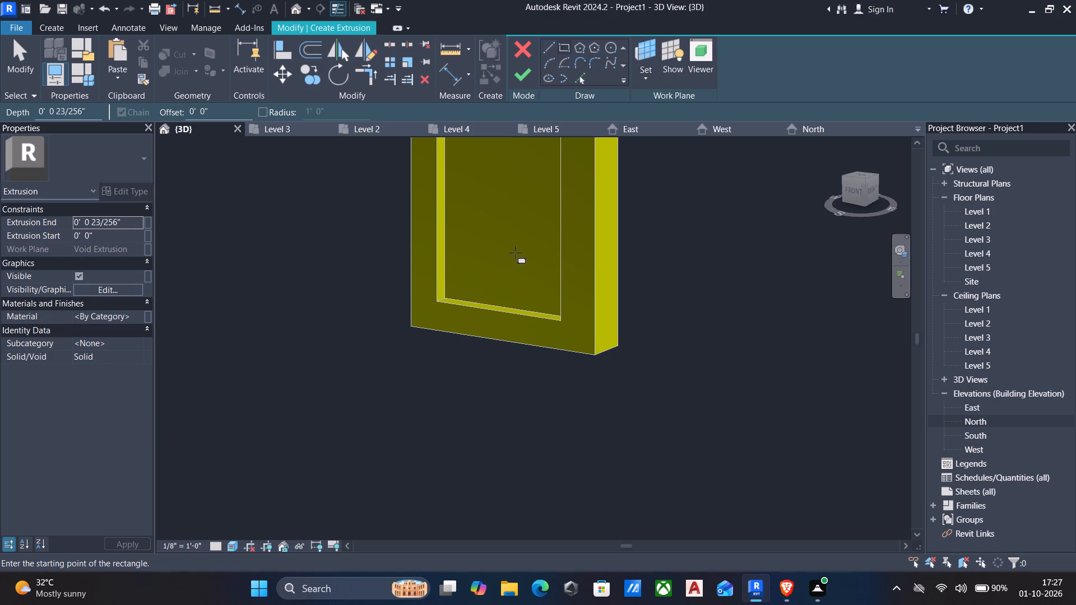
{"action": "scroll", "coordinate": [500, 299], "scroll_direction": "up", "scroll_amount": 1, "text": "shift"}
{"action": "middle_click_drag", "start_coordinate": [500, 299], "coordinate": [490, 317], "text": "shift"}
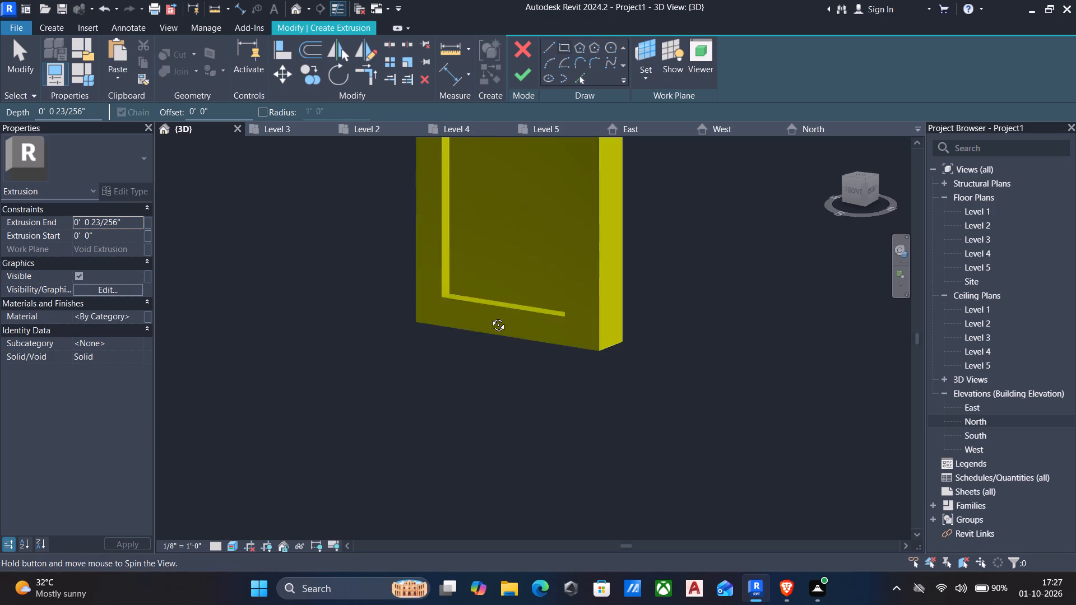
{"action": "middle_click_drag", "start_coordinate": [490, 317], "coordinate": [487, 331], "text": "shift"}
{"action": "middle_click_drag", "start_coordinate": [506, 260], "coordinate": [503, 324]}
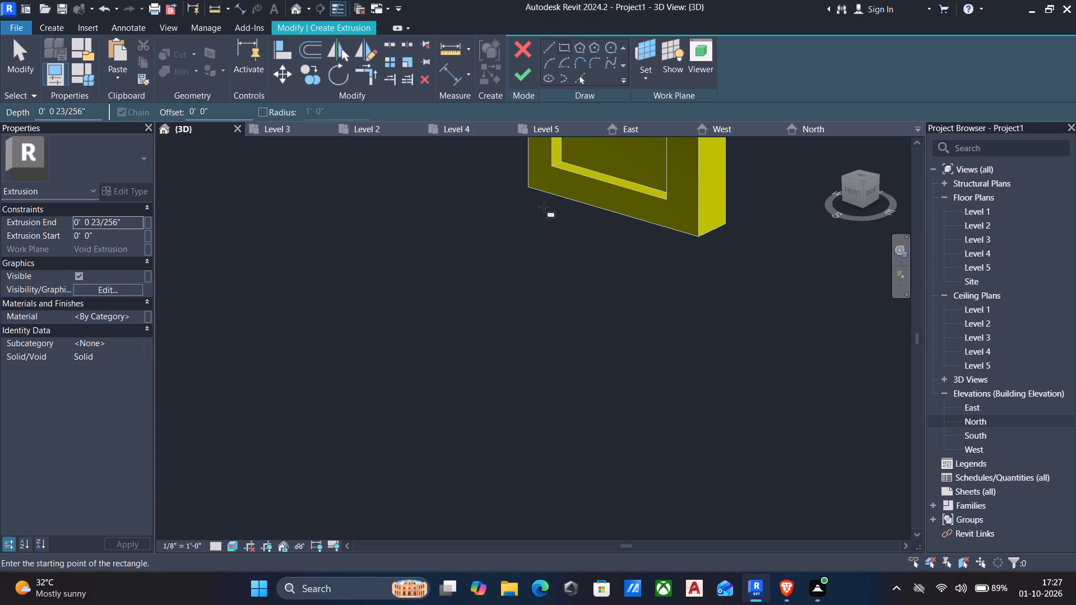
{"action": "middle_click_drag", "start_coordinate": [546, 202], "coordinate": [528, 324]}
{"action": "scroll", "coordinate": [541, 300], "scroll_direction": "up", "scroll_amount": 1}
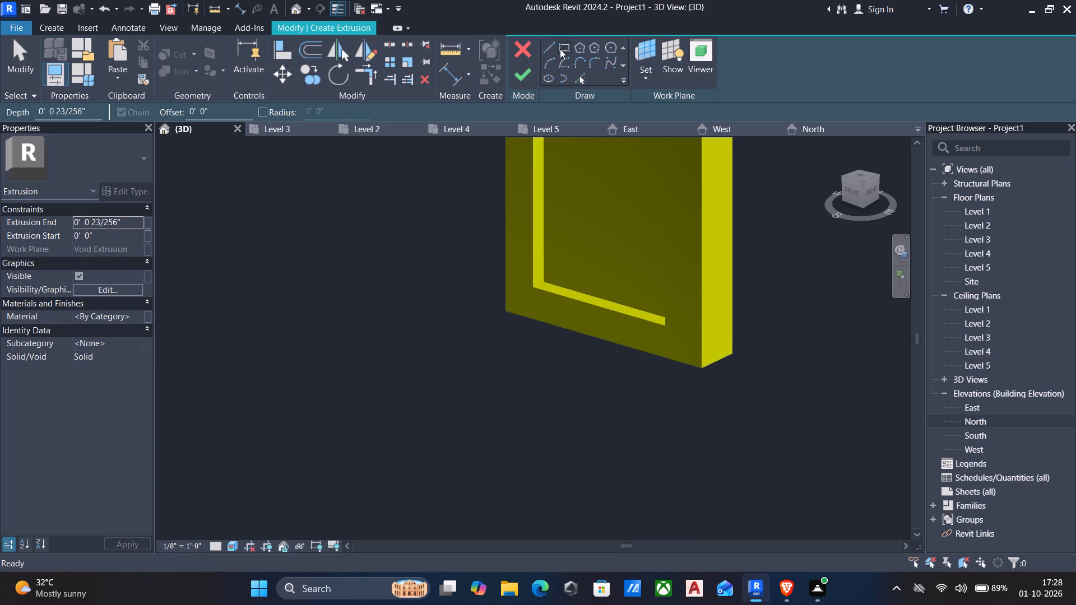
{"action": "left_click", "coordinate": [560, 49]}
{"action": "scroll", "coordinate": [595, 283], "scroll_direction": "up", "scroll_amount": 4}
{"action": "scroll", "coordinate": [560, 316], "scroll_direction": "up", "scroll_amount": 2}
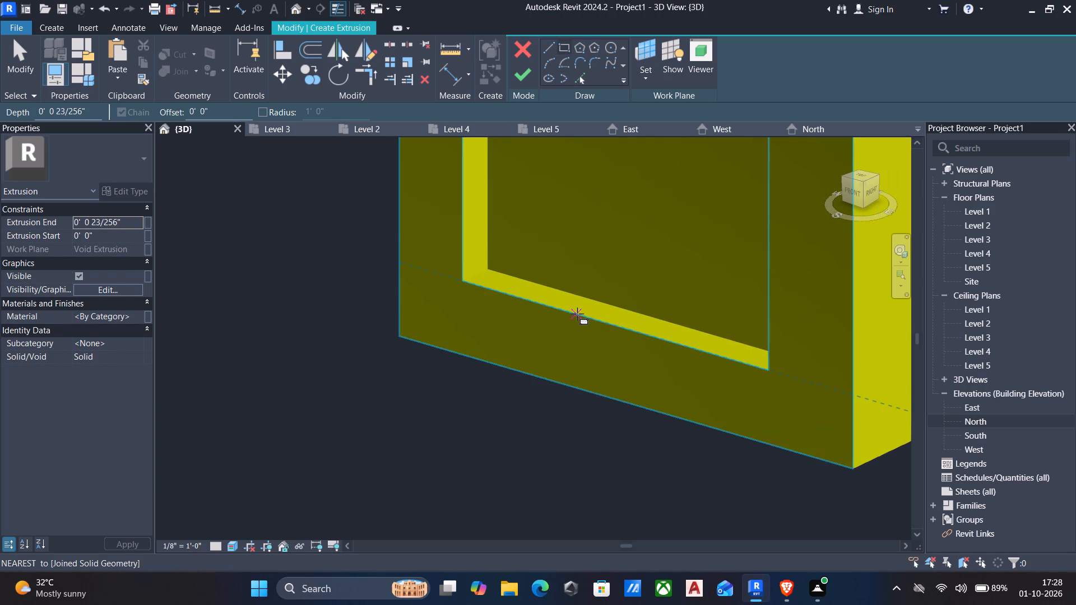
{"action": "scroll", "coordinate": [520, 292], "scroll_direction": "up", "scroll_amount": 4}
{"action": "scroll", "coordinate": [472, 268], "scroll_direction": "up", "scroll_amount": 4}
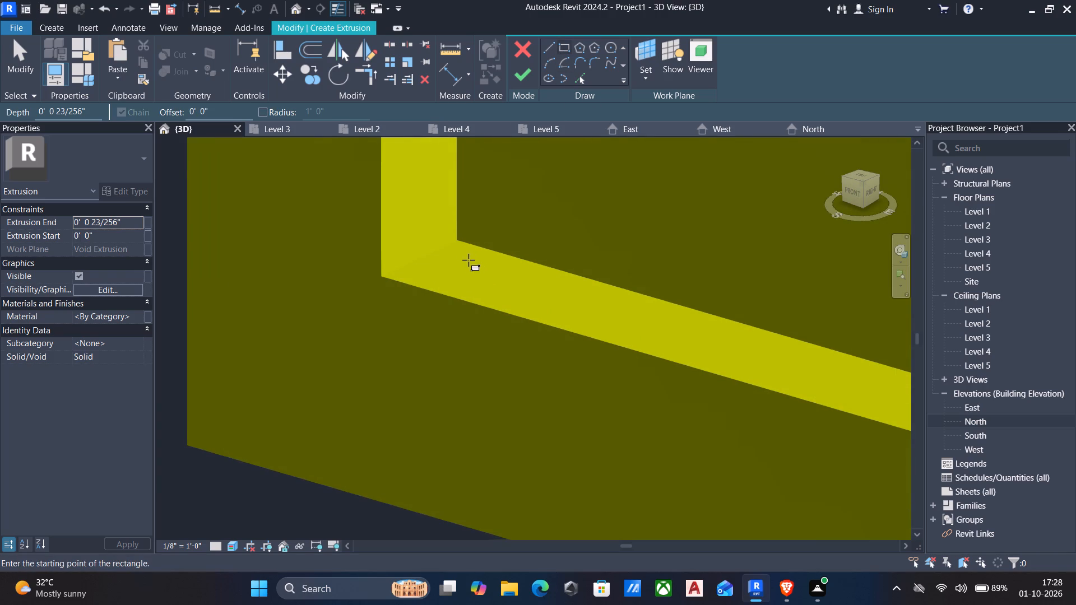
{"action": "left_click", "coordinate": [463, 251]}
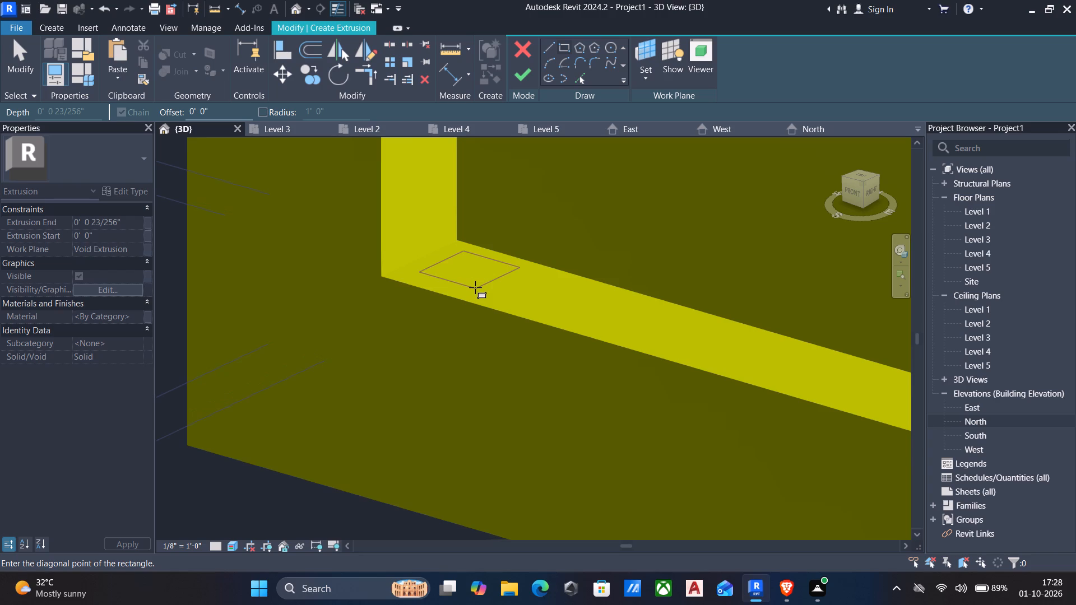
{"action": "left_click", "coordinate": [475, 287]}
{"action": "scroll", "coordinate": [474, 288], "scroll_direction": "down", "scroll_amount": 6}
{"action": "key", "text": "Escape"}
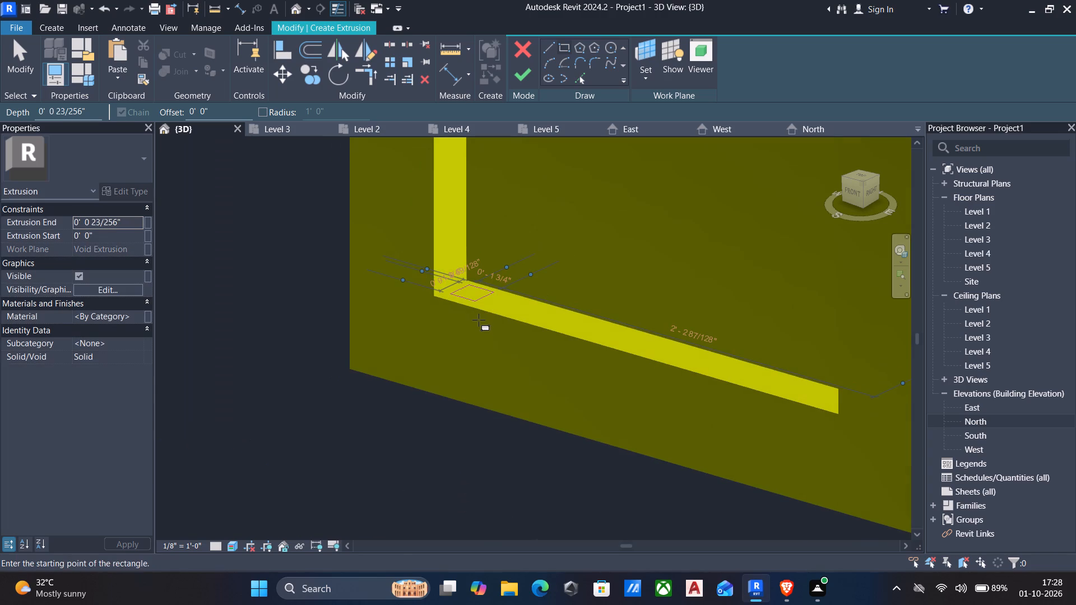
{"action": "key", "text": "Escape"}
Narrow the small rectangle slightly by nudging its edge nearest the recess corner inward.
{"action": "left_click", "coordinate": [461, 284]}
{"action": "key", "text": "Right"}
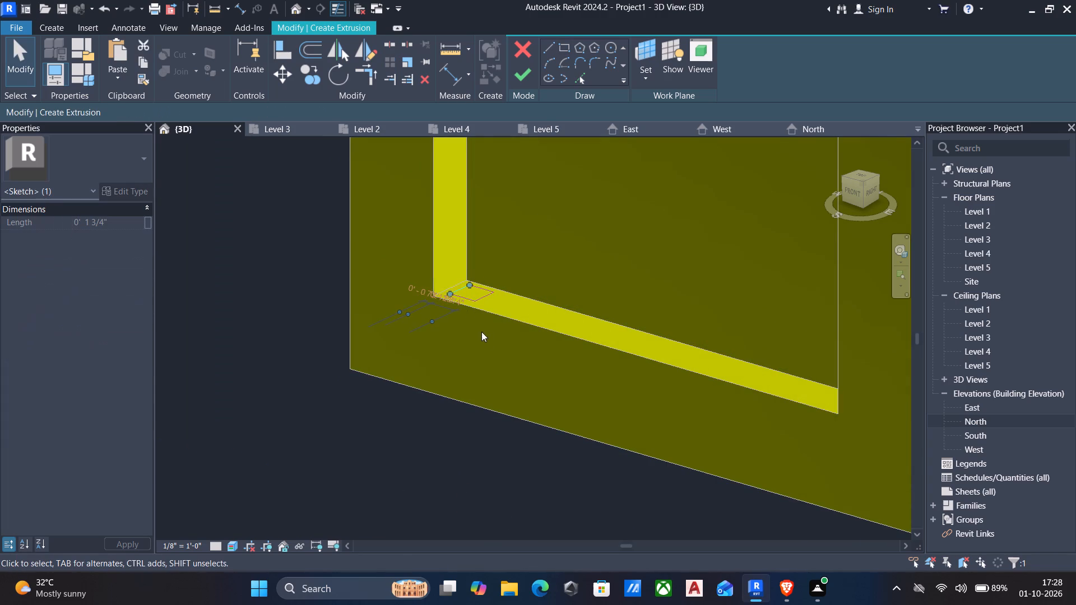
{"action": "key", "text": "Right"}
{"action": "key", "text": "Escape"}
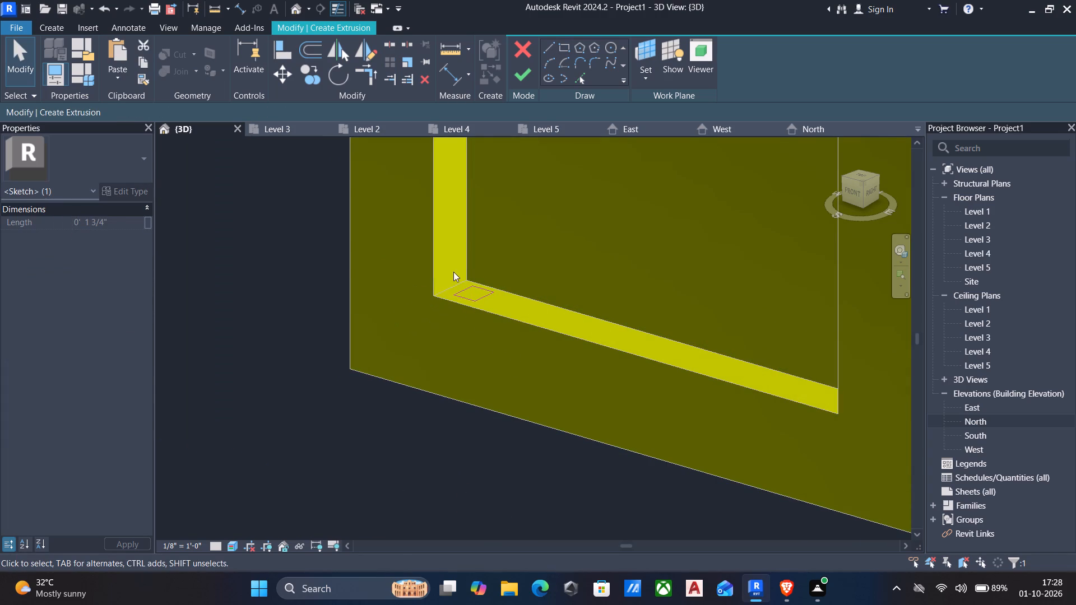
Copy the small rectangle six times along the recess's bottom ledge, spacing the copies about 4" apart toward the opposite corner.
{"action": "left_click_drag", "start_coordinate": [450, 263], "coordinate": [500, 313]}
{"action": "type", "text": "co"}
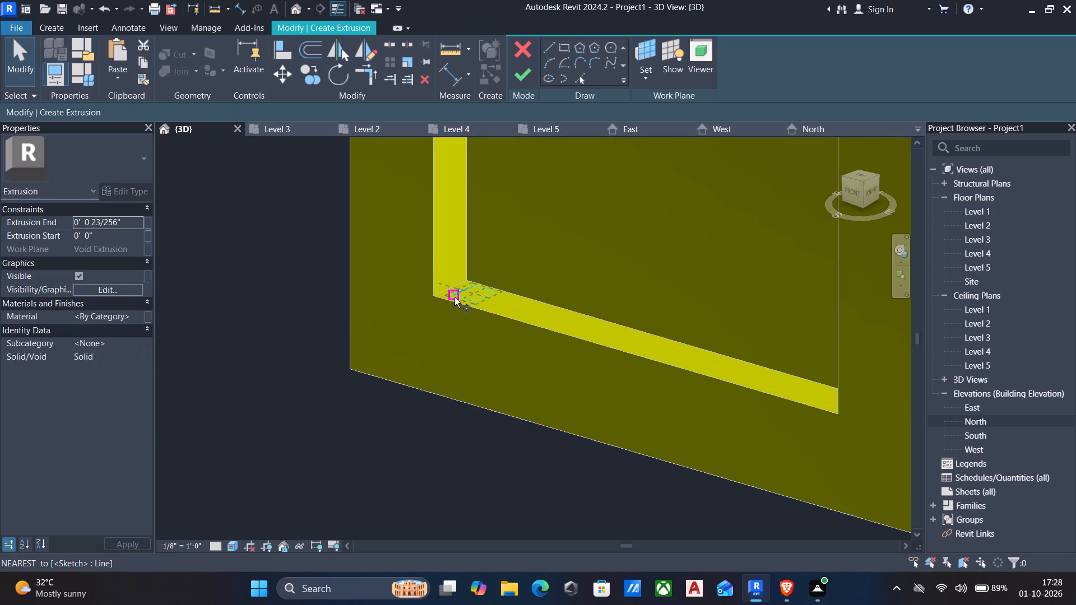
{"action": "scroll", "coordinate": [454, 297], "scroll_direction": "up", "scroll_amount": 5}
{"action": "left_click", "coordinate": [452, 290]}
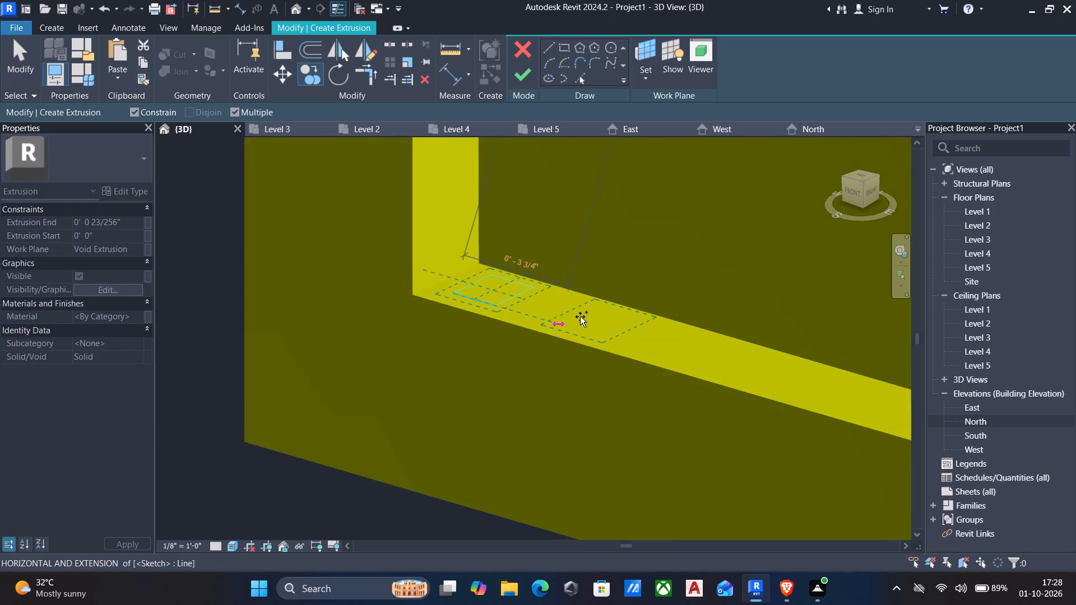
{"action": "left_click", "coordinate": [580, 317]}
{"action": "middle_click_drag", "start_coordinate": [641, 333], "coordinate": [543, 313]}
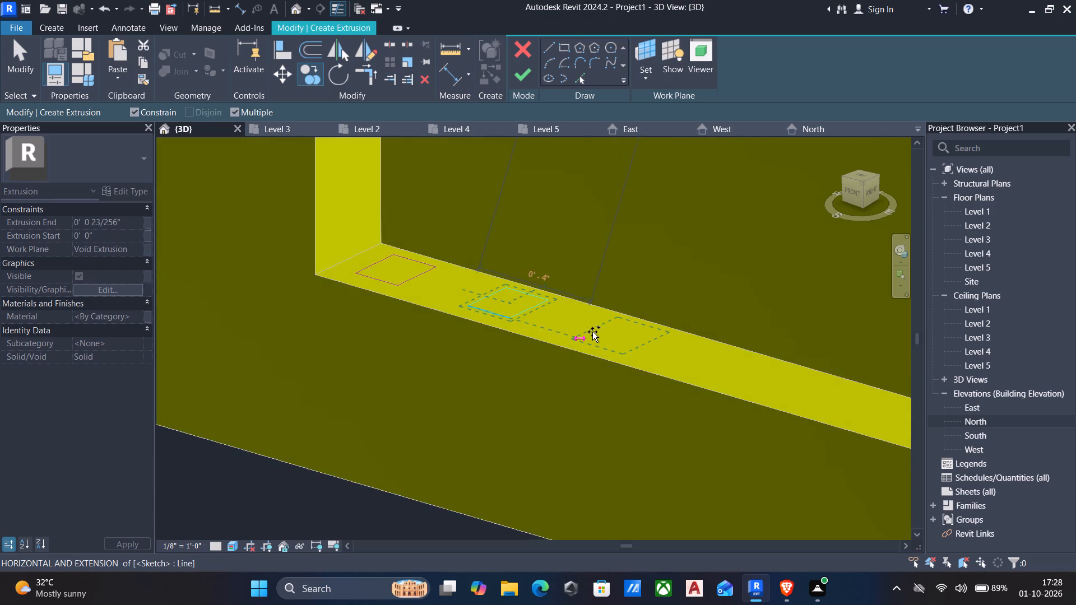
{"action": "left_click", "coordinate": [596, 333]}
{"action": "middle_click_drag", "start_coordinate": [641, 345], "coordinate": [619, 347]}
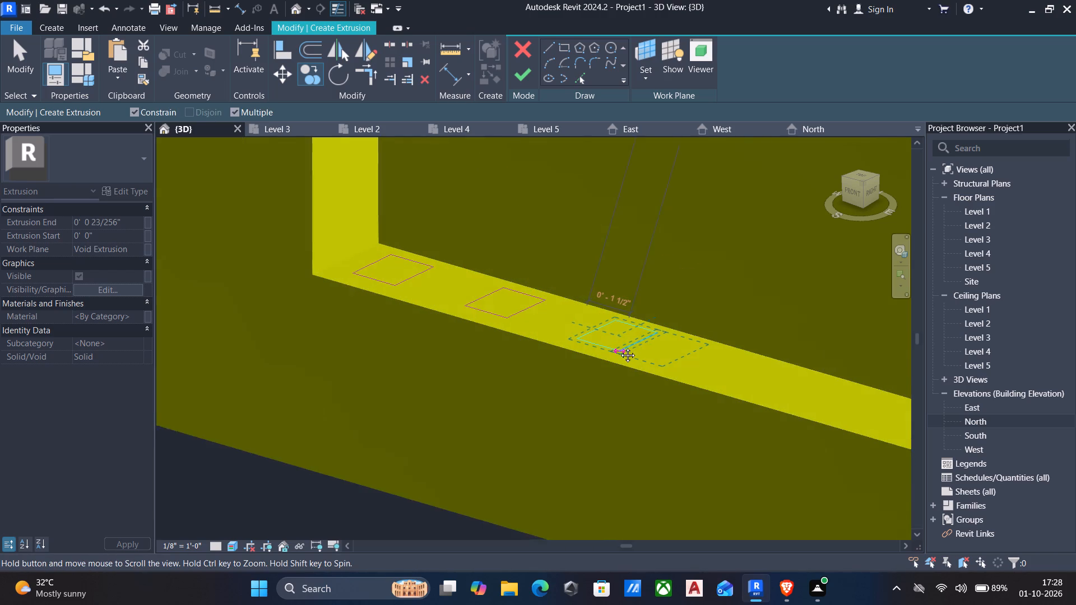
{"action": "middle_click_drag", "start_coordinate": [619, 347], "coordinate": [537, 318]}
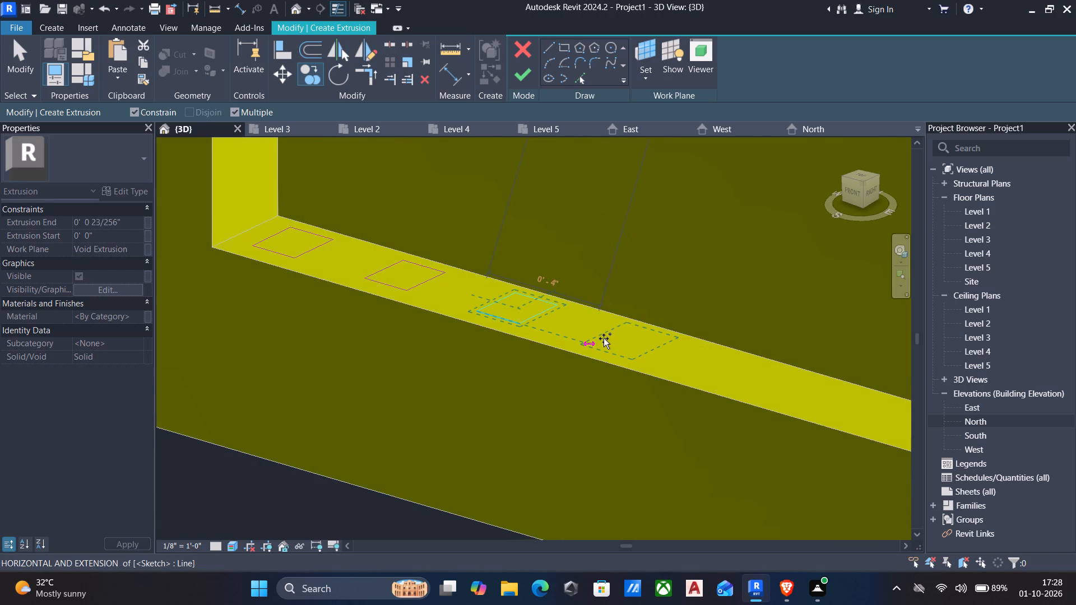
{"action": "left_click", "coordinate": [604, 338]}
{"action": "middle_click_drag", "start_coordinate": [674, 348], "coordinate": [567, 314]}
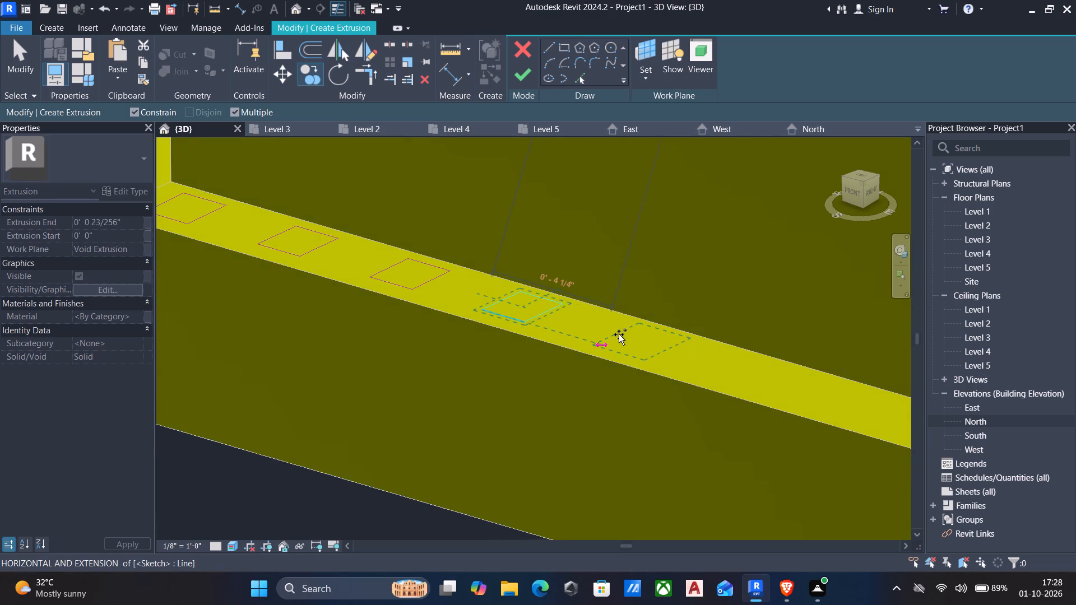
{"action": "left_click", "coordinate": [613, 333]}
{"action": "middle_click_drag", "start_coordinate": [728, 355], "coordinate": [647, 347]}
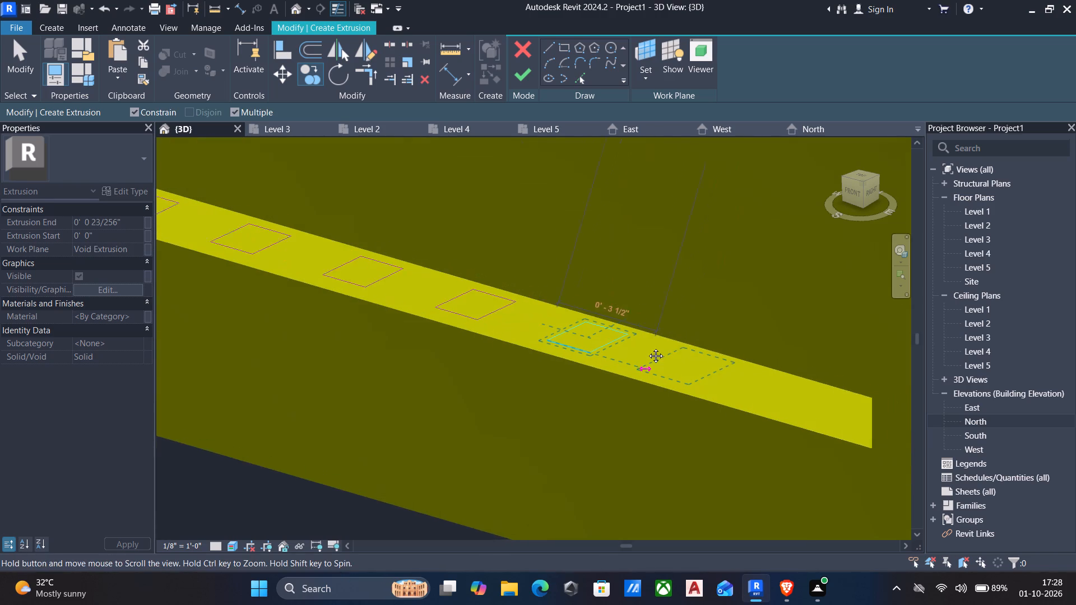
{"action": "middle_click_drag", "start_coordinate": [647, 347], "coordinate": [638, 346]}
{"action": "left_click", "coordinate": [652, 352]}
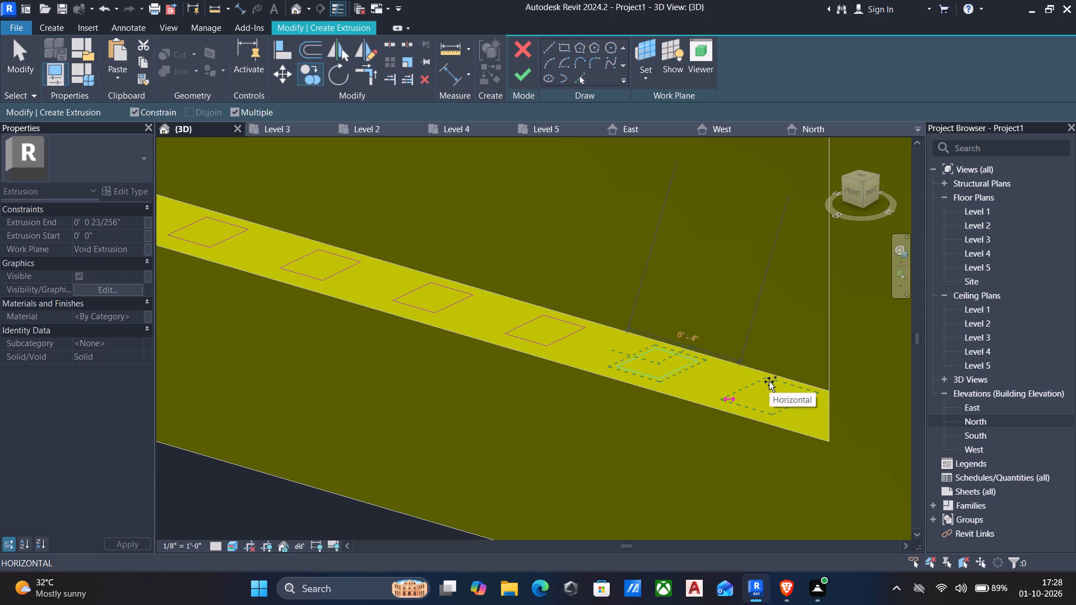
{"action": "left_click", "coordinate": [765, 381]}
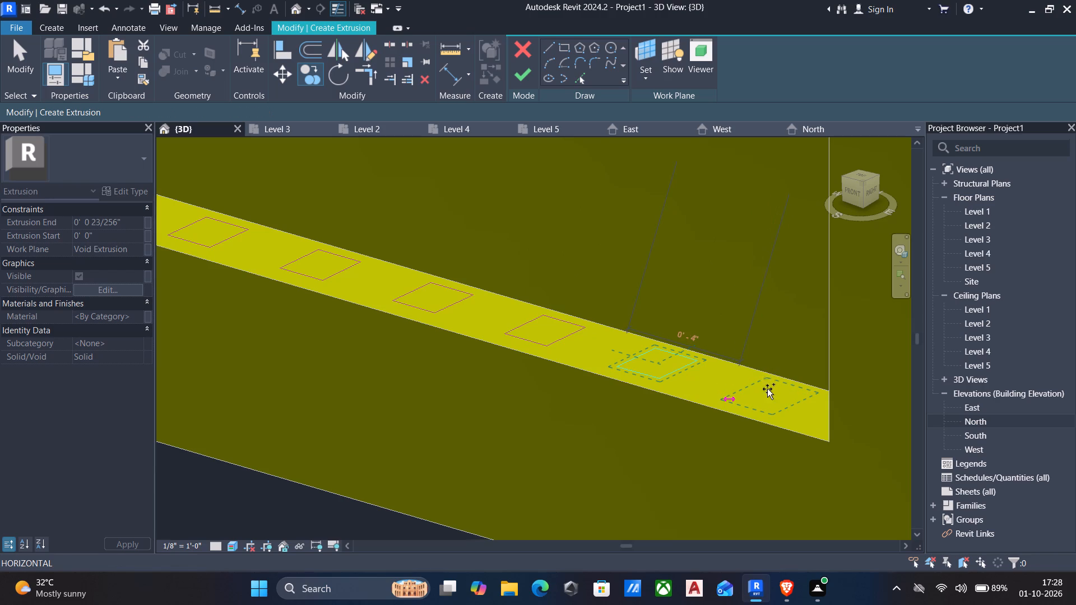
{"action": "scroll", "coordinate": [769, 399], "scroll_direction": "down", "scroll_amount": 6}
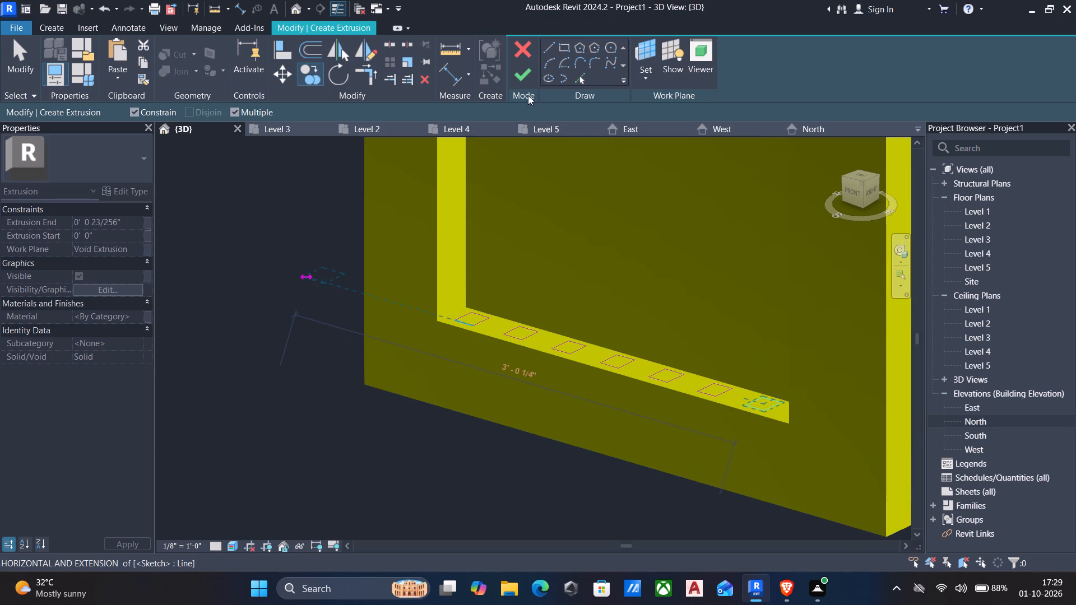
{"action": "key", "text": "Escape"}
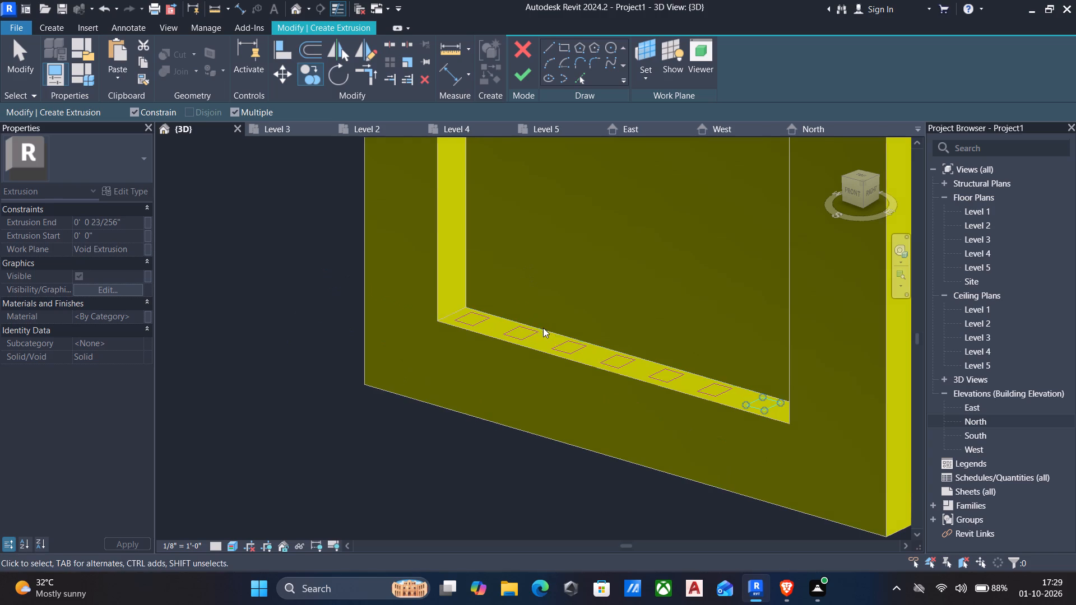
Finish the extrusion of the seven ledge rectangles at a depth of 23/256".
{"action": "left_click", "coordinate": [519, 72]}
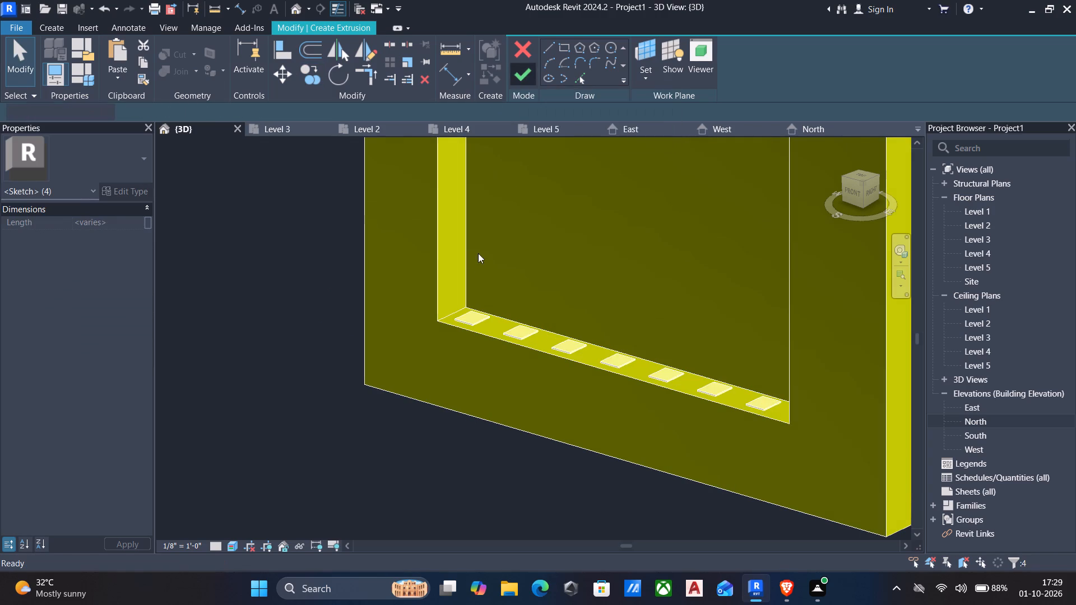
{"action": "middle_click_drag", "start_coordinate": [452, 407], "coordinate": [497, 404], "text": "shift"}
{"action": "scroll", "coordinate": [497, 404], "scroll_direction": "down", "scroll_amount": 5}
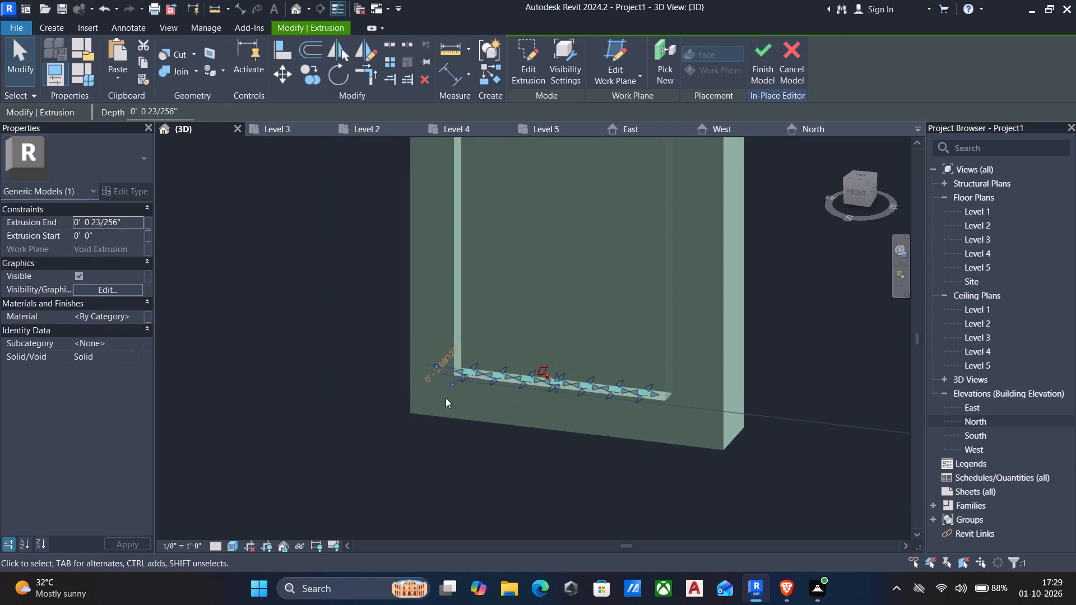
{"action": "middle_click_drag", "start_coordinate": [281, 327], "coordinate": [246, 339], "text": "shift"}
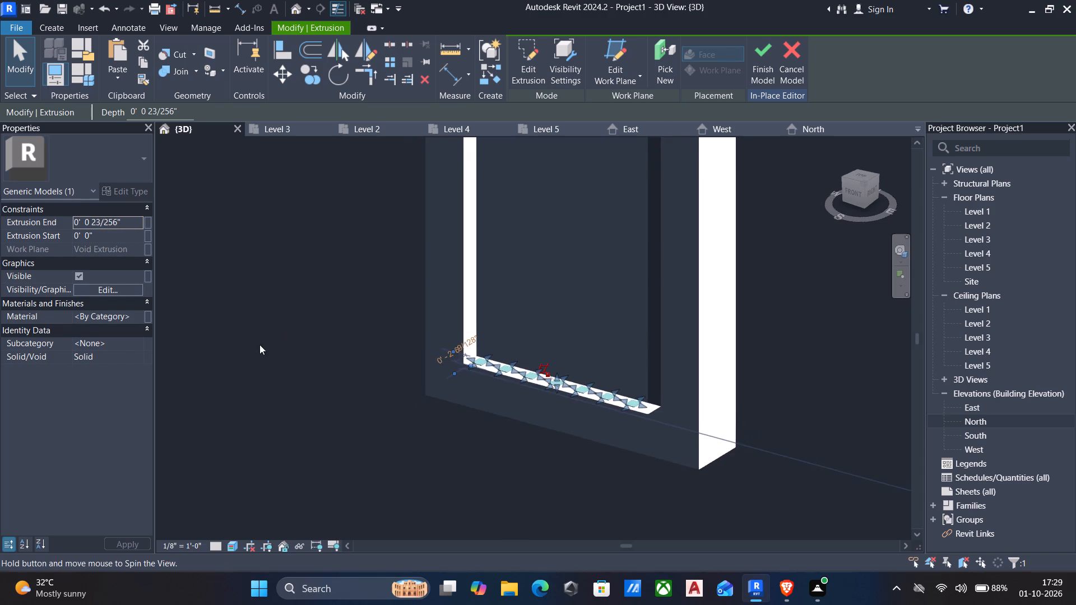
{"action": "scroll", "coordinate": [277, 336], "scroll_direction": "down", "scroll_amount": 3}
{"action": "middle_click_drag", "start_coordinate": [294, 314], "coordinate": [317, 371]}
{"action": "scroll", "coordinate": [322, 374], "scroll_direction": "down", "scroll_amount": 3}
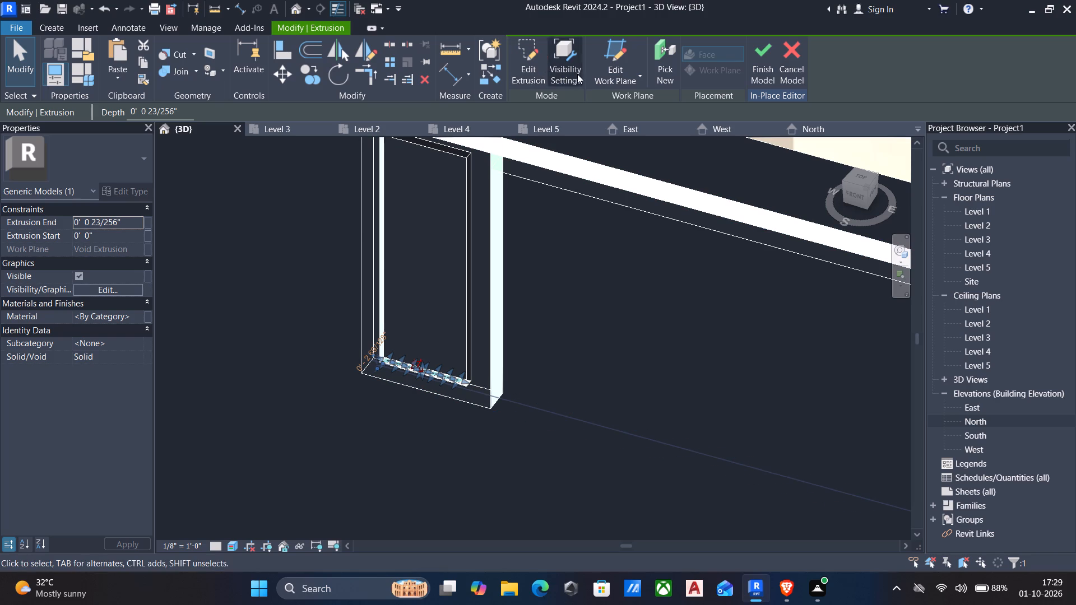
{"action": "key", "text": "Escape"}
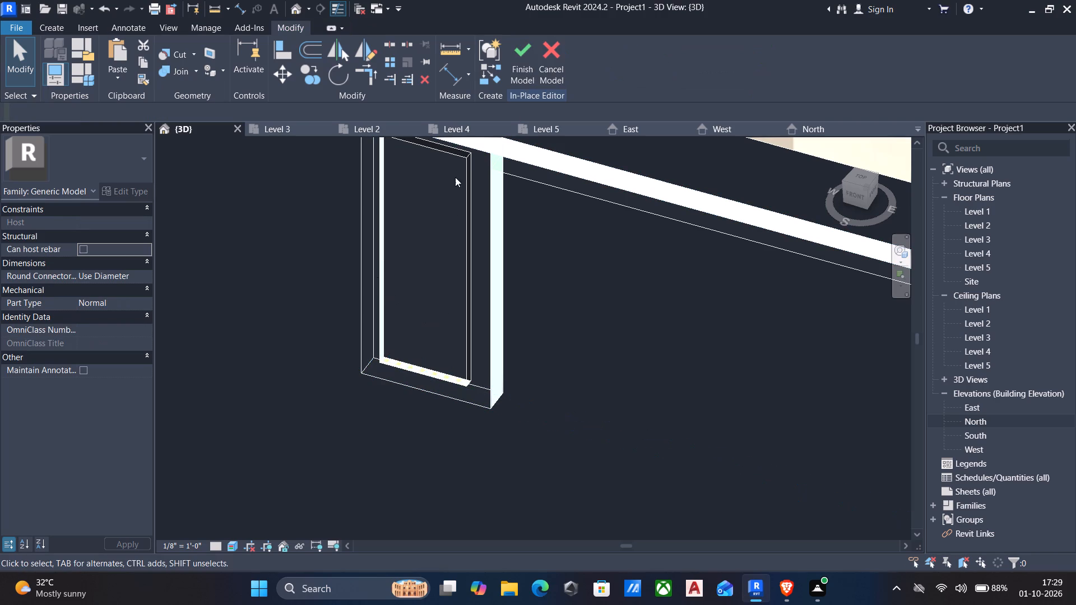
Start another extrusion in the boundary model with its work plane on the recess's vertical inner face at the panel's outer side.
{"action": "scroll", "coordinate": [401, 358], "scroll_direction": "up", "scroll_amount": 9}
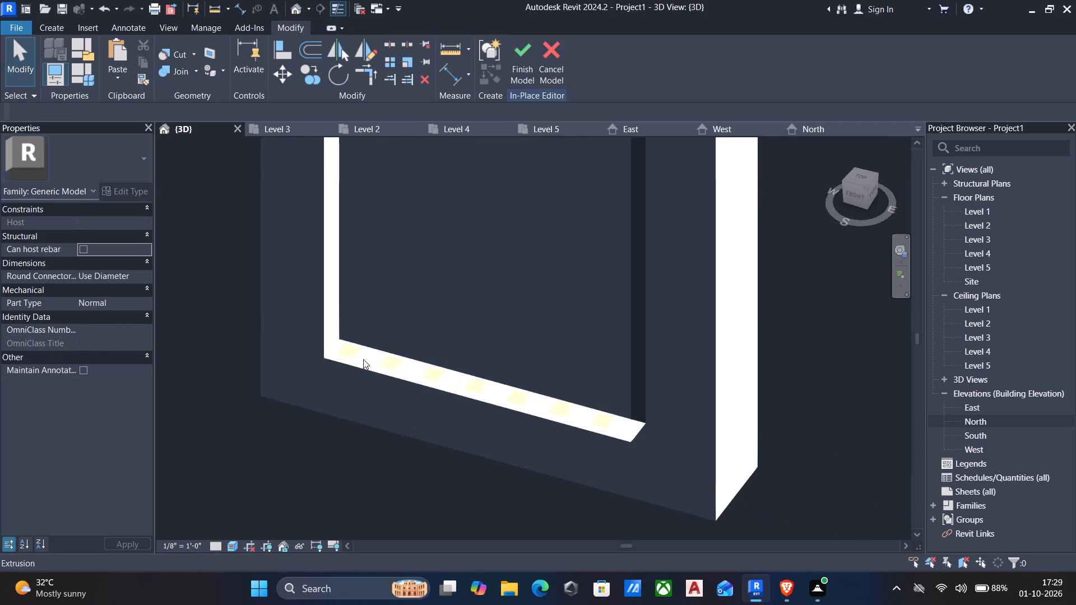
{"action": "left_click", "coordinate": [43, 26]}
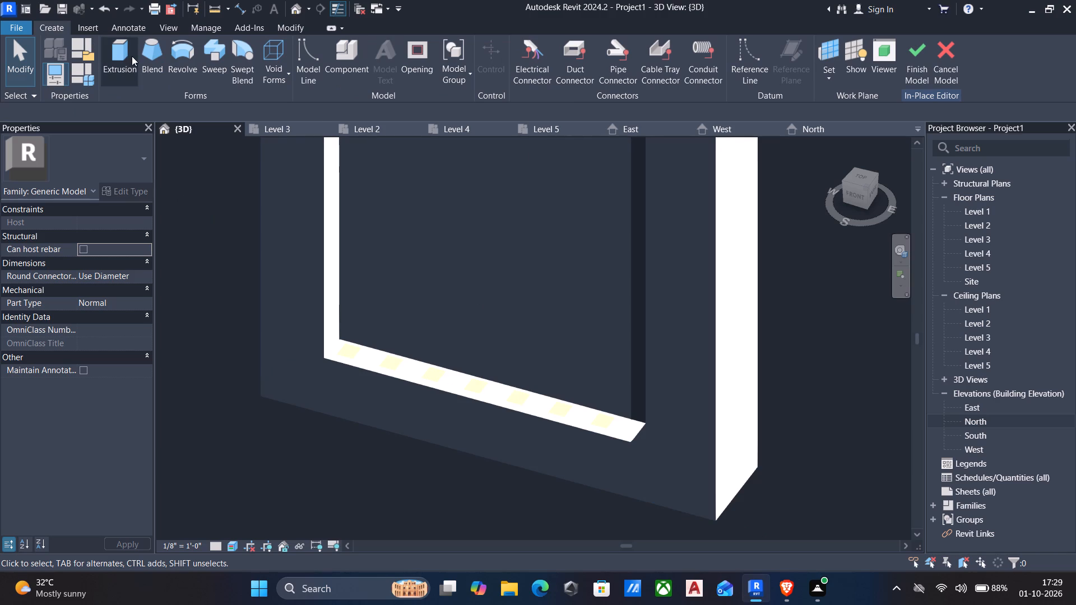
{"action": "left_click", "coordinate": [110, 54]}
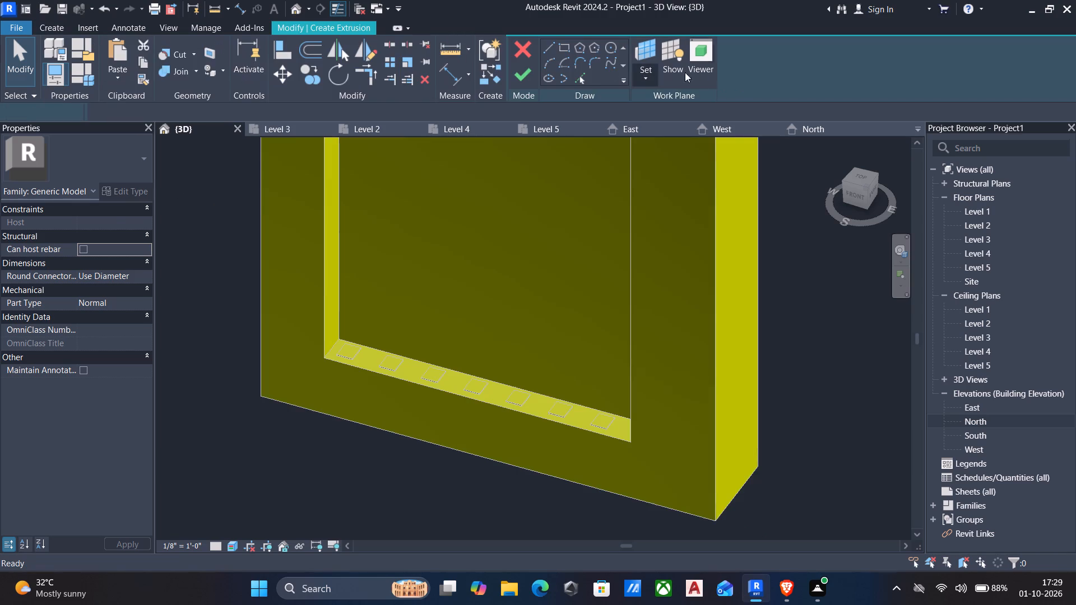
{"action": "left_click", "coordinate": [646, 80]}
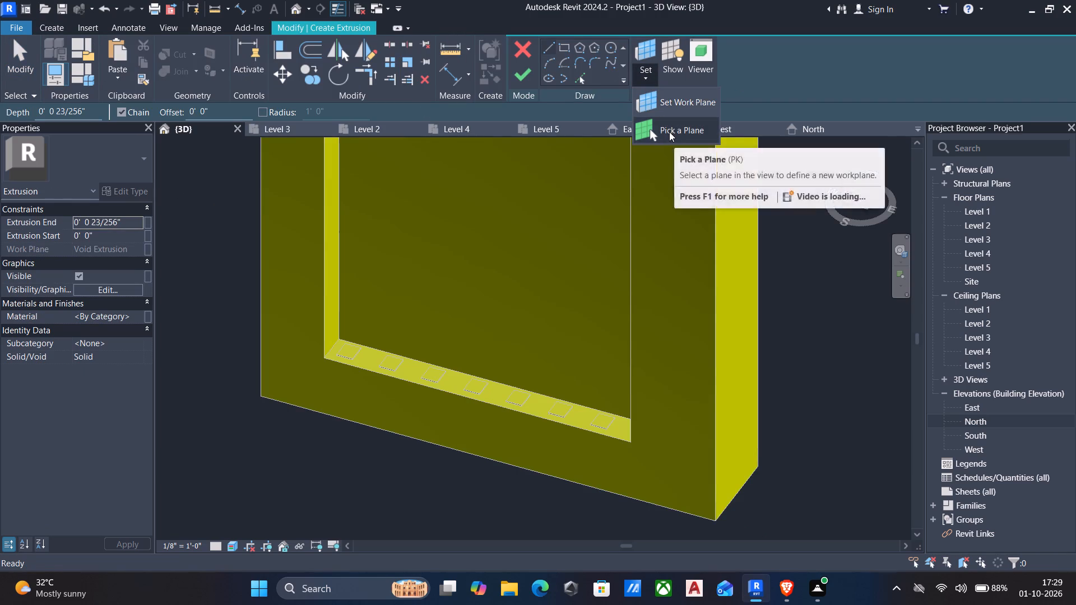
{"action": "left_click", "coordinate": [669, 132]}
{"action": "scroll", "coordinate": [608, 241], "scroll_direction": "down", "scroll_amount": 4}
{"action": "middle_click_drag", "start_coordinate": [556, 269], "coordinate": [539, 480]}
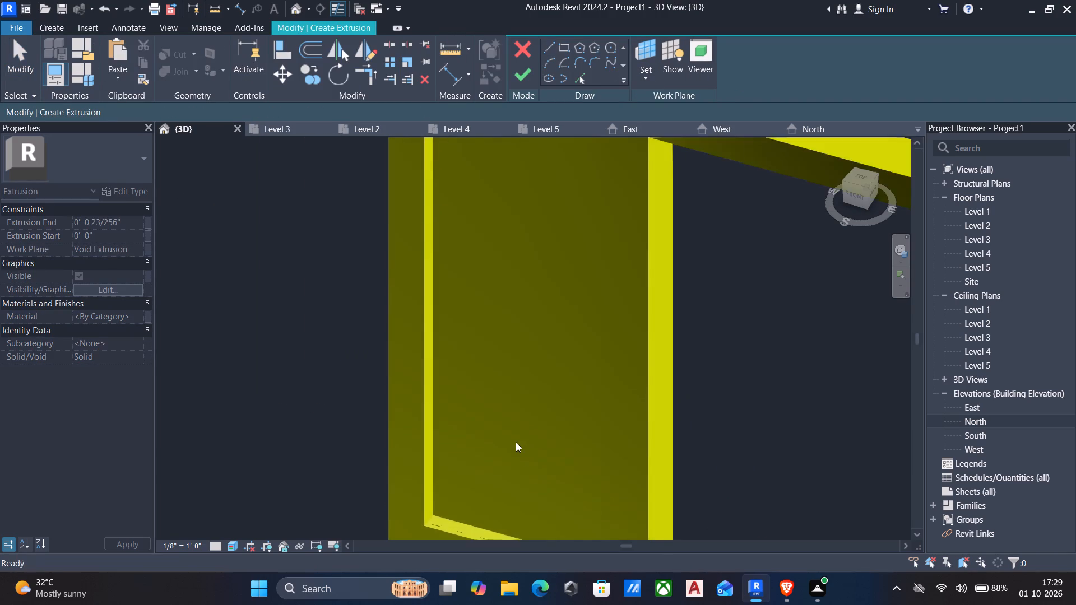
{"action": "scroll", "coordinate": [516, 442], "scroll_direction": "down", "scroll_amount": 4}
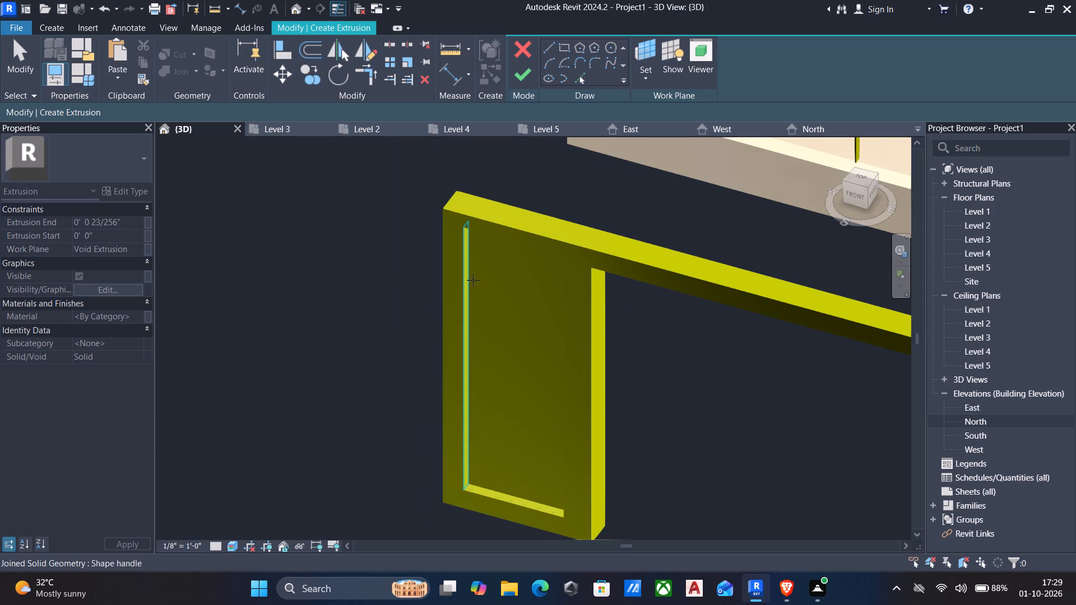
{"action": "left_click", "coordinate": [467, 280]}
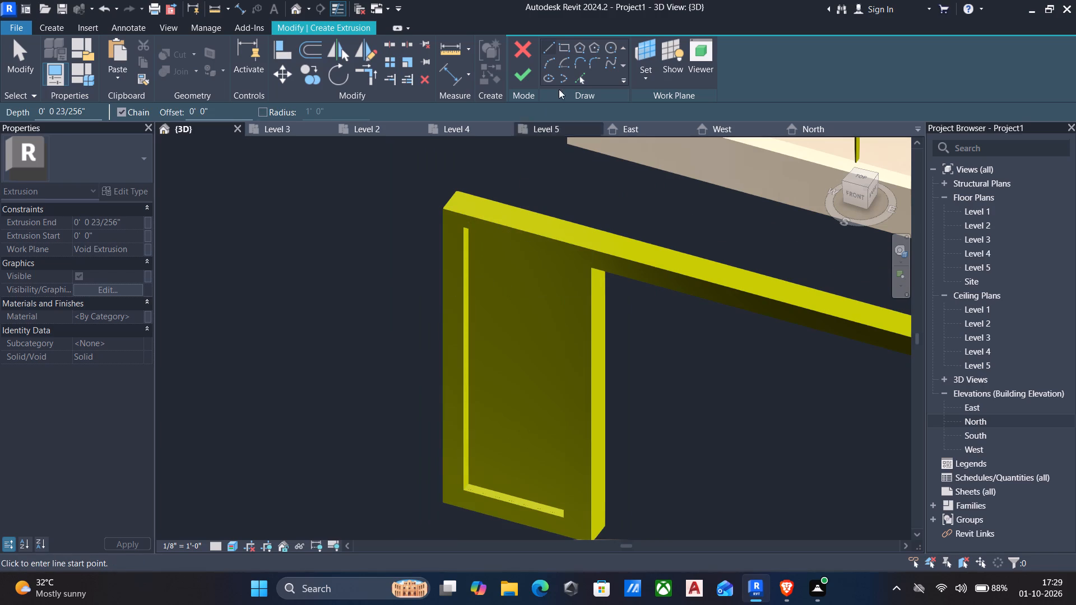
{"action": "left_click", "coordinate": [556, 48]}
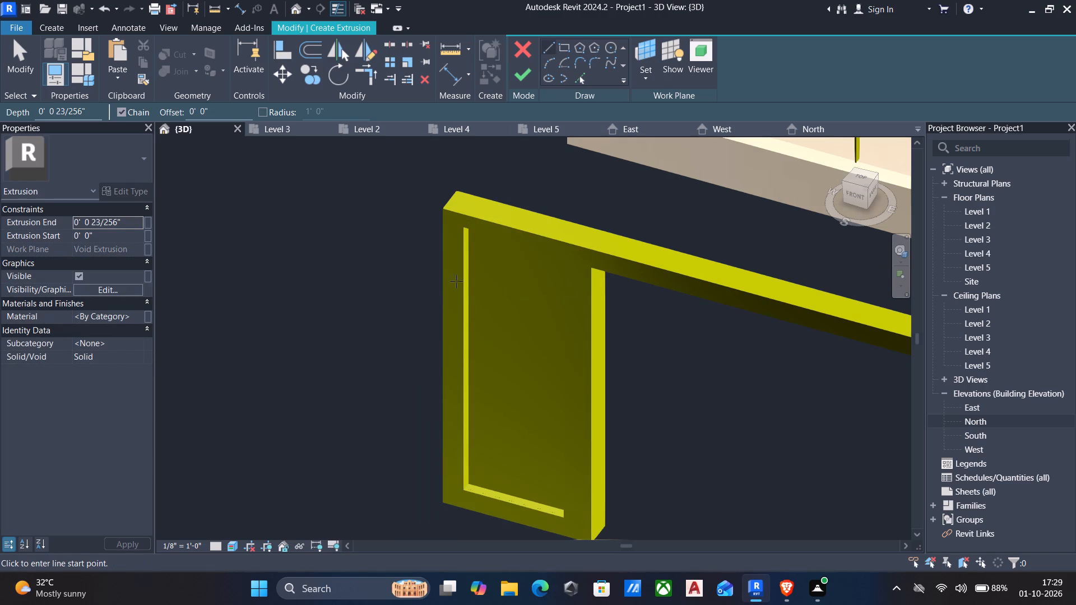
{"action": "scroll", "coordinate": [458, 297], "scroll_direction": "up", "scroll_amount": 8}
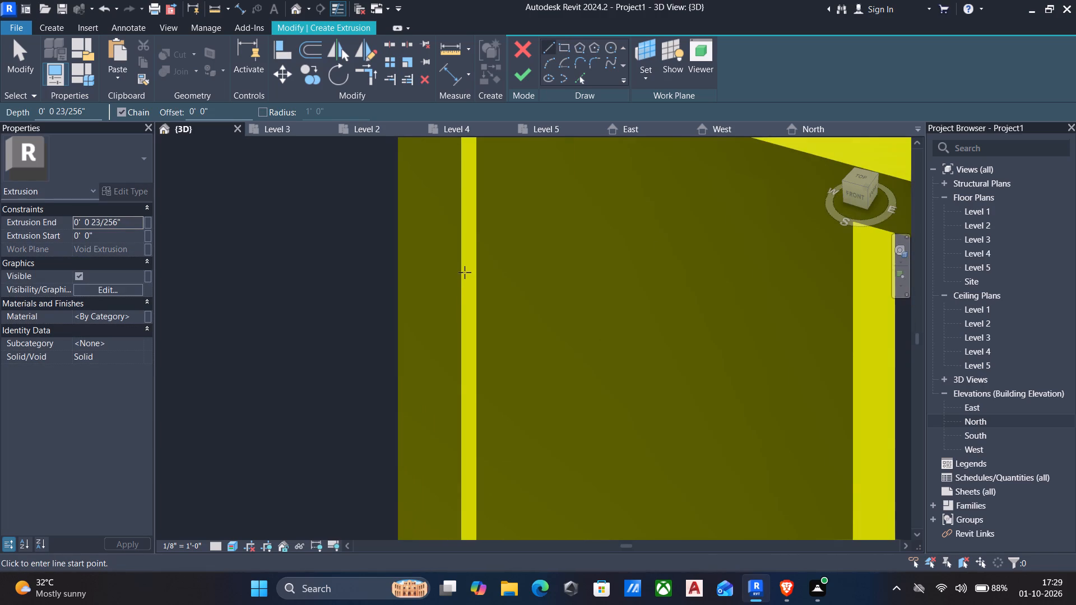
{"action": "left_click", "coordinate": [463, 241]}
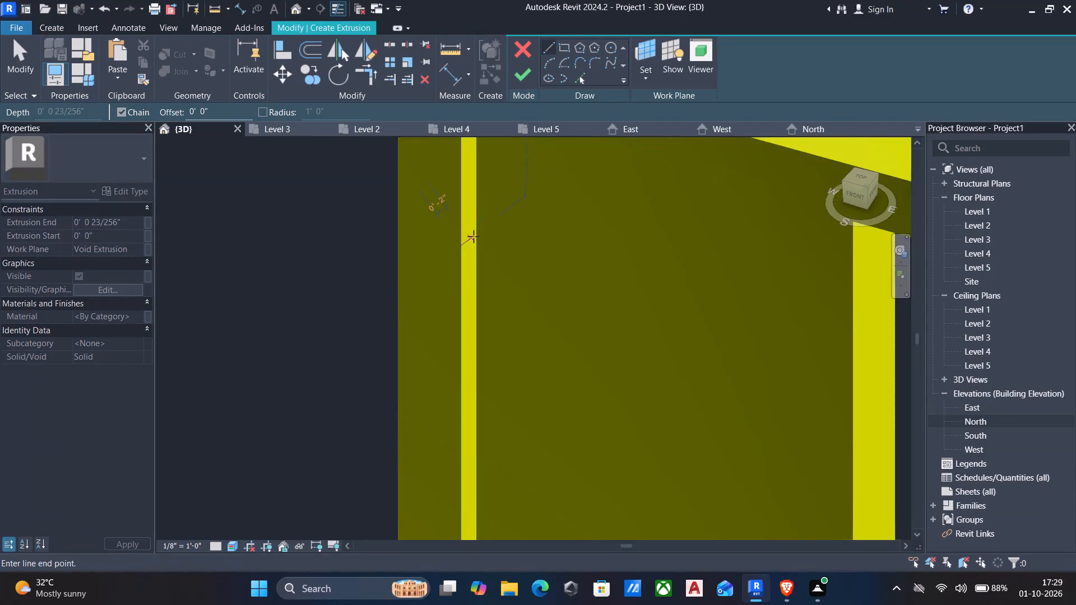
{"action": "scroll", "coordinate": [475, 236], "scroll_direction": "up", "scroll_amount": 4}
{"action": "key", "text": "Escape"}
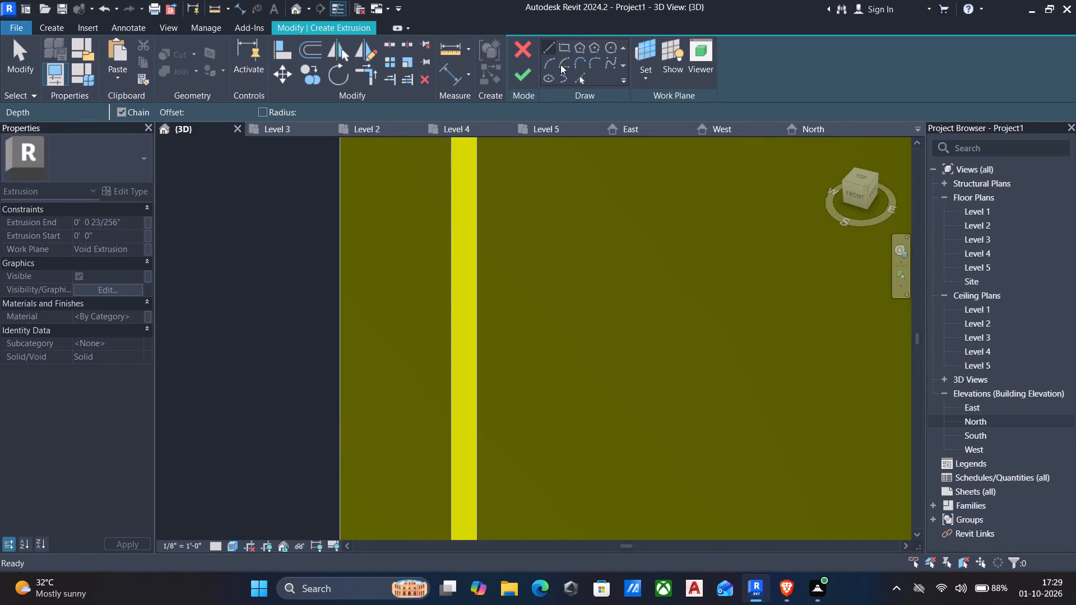
Sketch a thin rectangle across the full depth of the recess's vertical side face, near its upper part, and finish the extrusion at 23/256".
{"action": "left_click", "coordinate": [564, 48]}
{"action": "scroll", "coordinate": [480, 266], "scroll_direction": "up", "scroll_amount": 3}
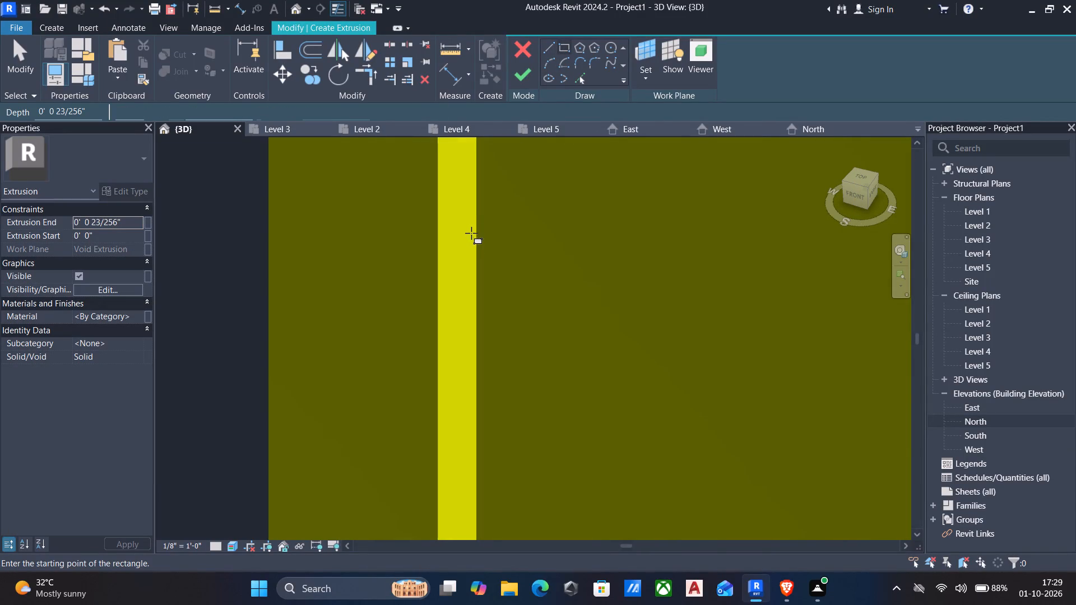
{"action": "left_click", "coordinate": [476, 226]}
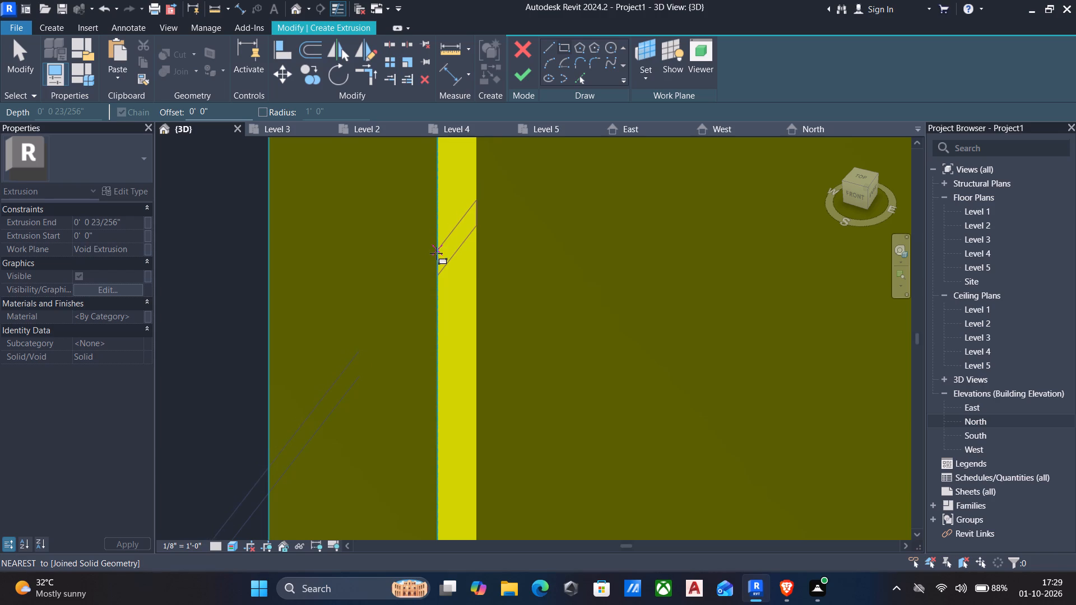
{"action": "left_click", "coordinate": [435, 258]}
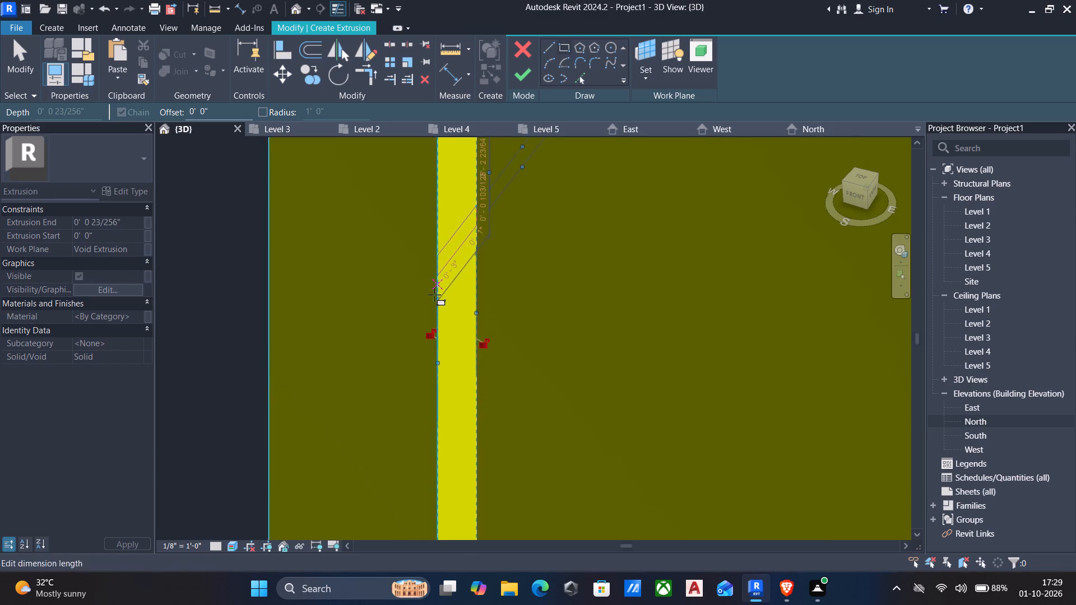
{"action": "scroll", "coordinate": [434, 295], "scroll_direction": "down", "scroll_amount": 5}
{"action": "key", "text": "Escape"}
{"action": "scroll", "coordinate": [460, 323], "scroll_direction": "down", "scroll_amount": 3}
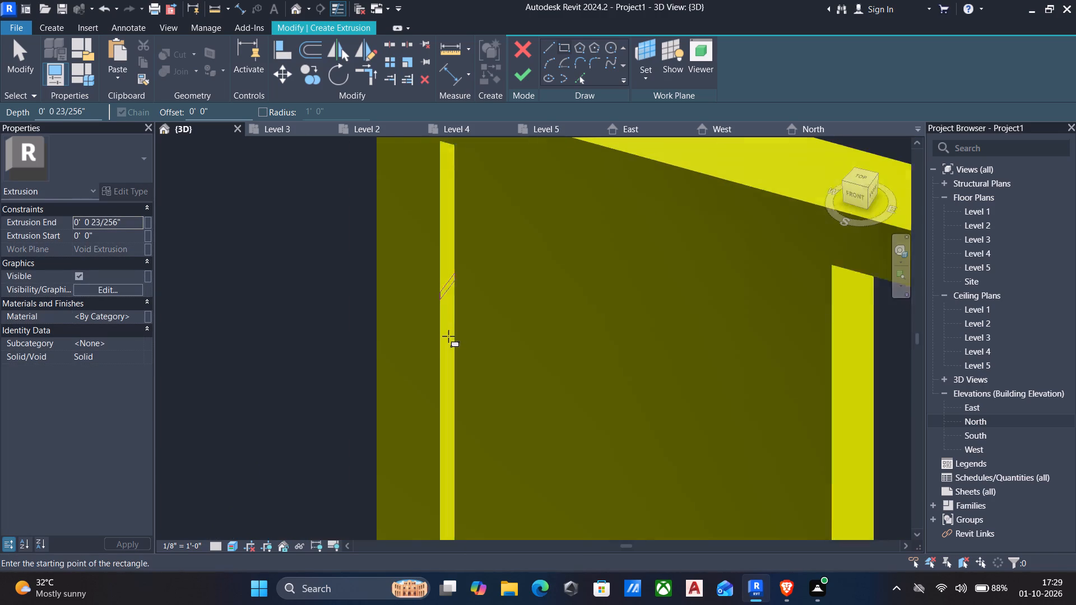
{"action": "scroll", "coordinate": [448, 336], "scroll_direction": "down", "scroll_amount": 2}
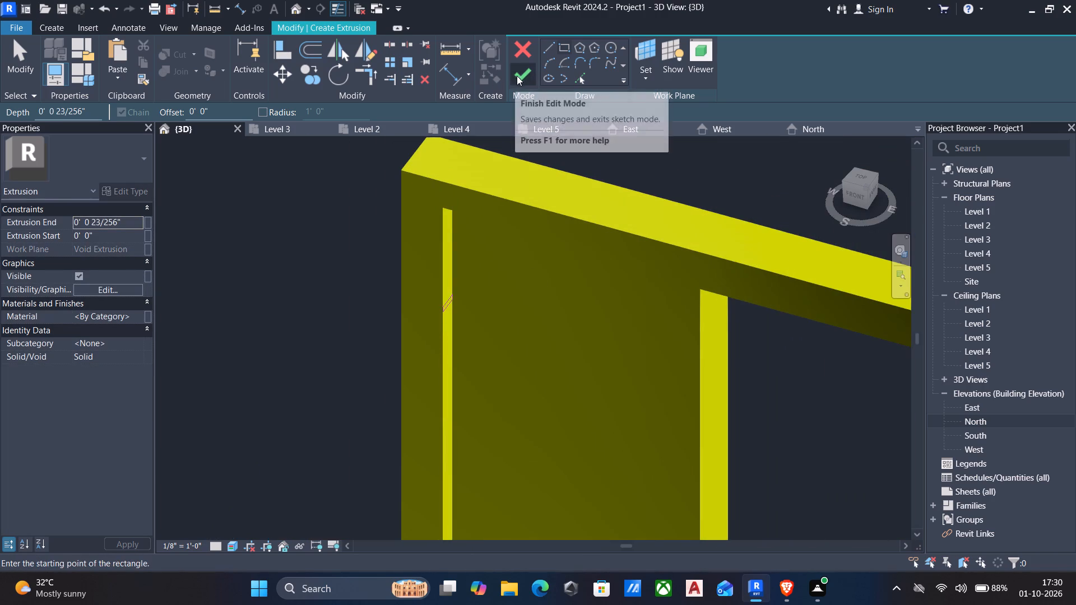
{"action": "left_click", "coordinate": [519, 74]}
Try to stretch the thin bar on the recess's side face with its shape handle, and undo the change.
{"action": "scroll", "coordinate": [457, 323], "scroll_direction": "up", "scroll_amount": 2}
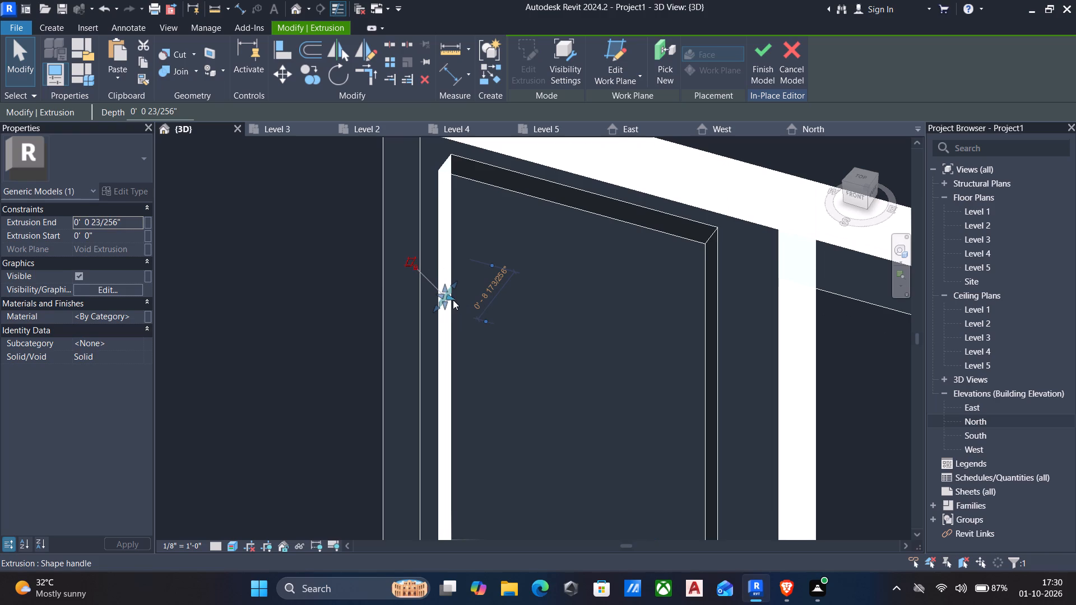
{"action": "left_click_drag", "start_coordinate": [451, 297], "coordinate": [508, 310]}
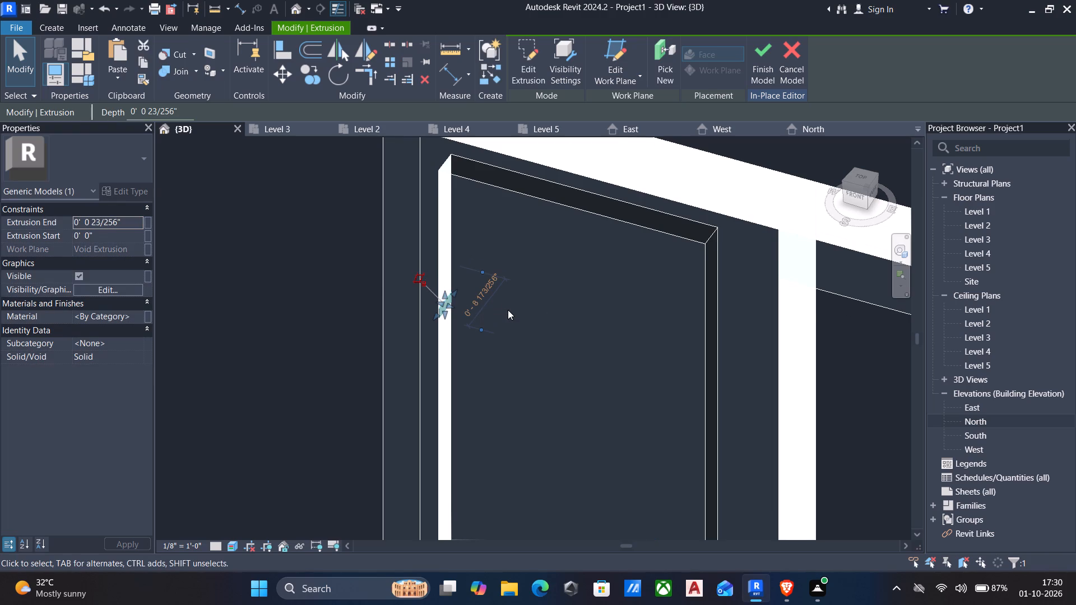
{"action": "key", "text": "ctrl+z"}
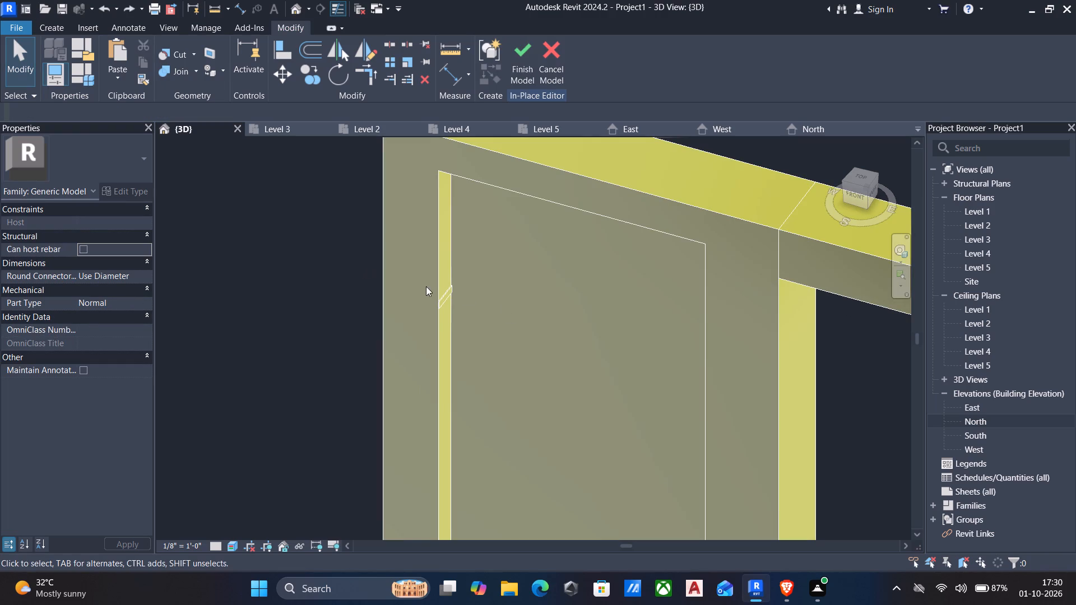
Stretch the thin bar outward from the recess's side face so it projects partway across the recess.
{"action": "left_click", "coordinate": [443, 301]}
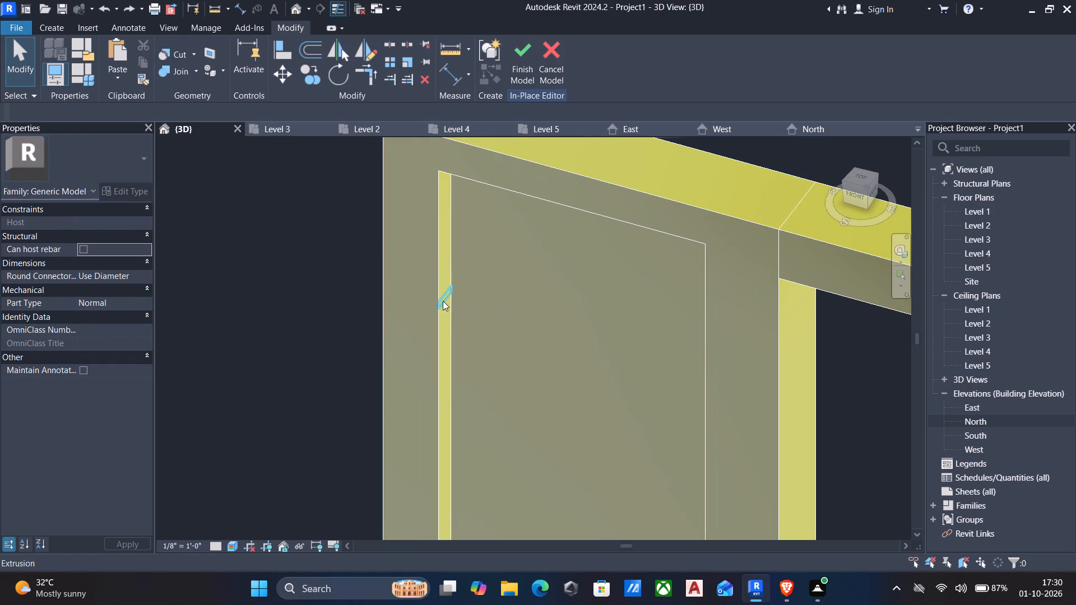
{"action": "scroll", "coordinate": [452, 301], "scroll_direction": "up", "scroll_amount": 11}
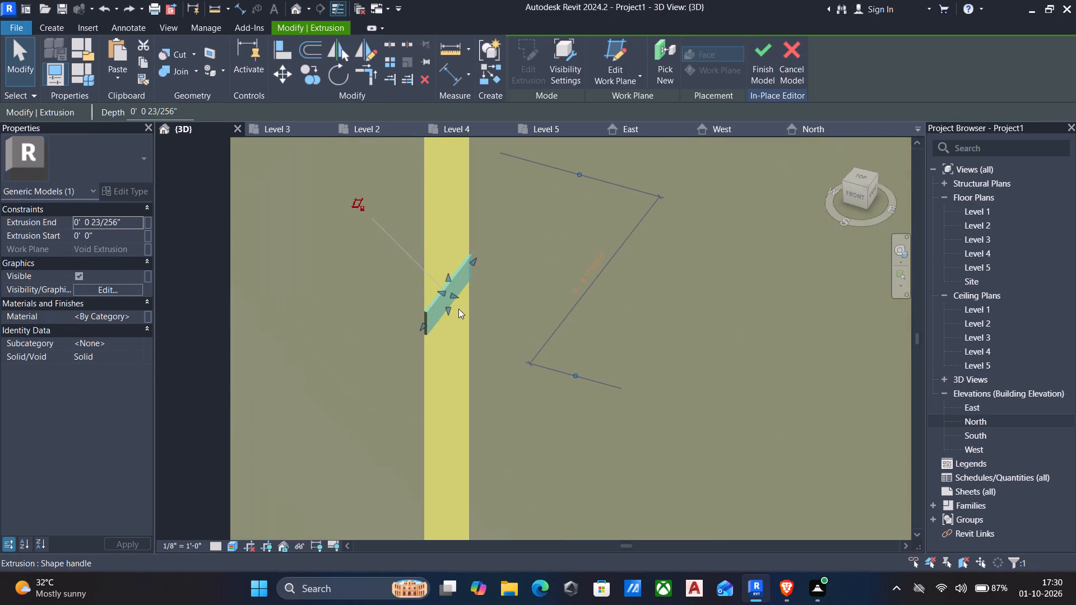
{"action": "scroll", "coordinate": [458, 309], "scroll_direction": "up", "scroll_amount": 2}
{"action": "left_click_drag", "start_coordinate": [444, 286], "coordinate": [561, 310]}
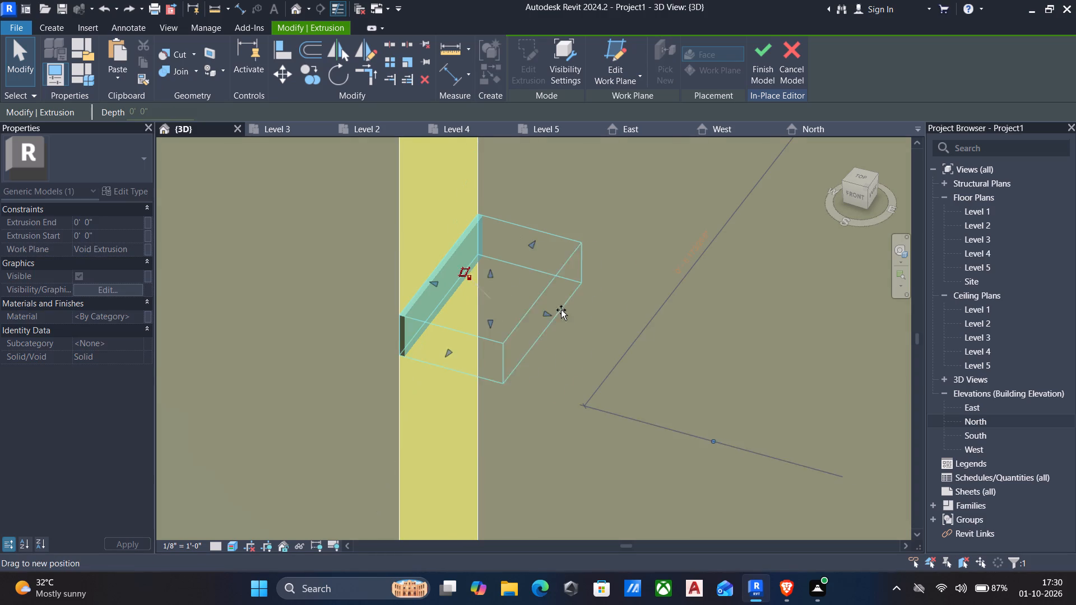
{"action": "left_click_drag", "start_coordinate": [561, 310], "coordinate": [797, 347]}
{"action": "scroll", "coordinate": [796, 365], "scroll_direction": "down", "scroll_amount": 6}
{"action": "scroll", "coordinate": [546, 368], "scroll_direction": "down", "scroll_amount": 5}
{"action": "key", "text": "Escape"}
{"action": "key", "text": "Escape"}
{"action": "key", "text": "Escape"}
{"action": "key", "text": "Escape"}
{"action": "key", "text": "Escape"}
{"action": "key", "text": "Escape"}
{"action": "key", "text": "Escape"}
{"action": "key", "text": "Escape"}
{"action": "middle_click_drag", "start_coordinate": [424, 359], "coordinate": [453, 346]}
{"action": "scroll", "coordinate": [454, 345], "scroll_direction": "down", "scroll_amount": 2}
{"action": "middle_click_drag", "start_coordinate": [406, 360], "coordinate": [470, 337], "text": "shift"}
{"action": "scroll", "coordinate": [470, 337], "scroll_direction": "down", "scroll_amount": 4}
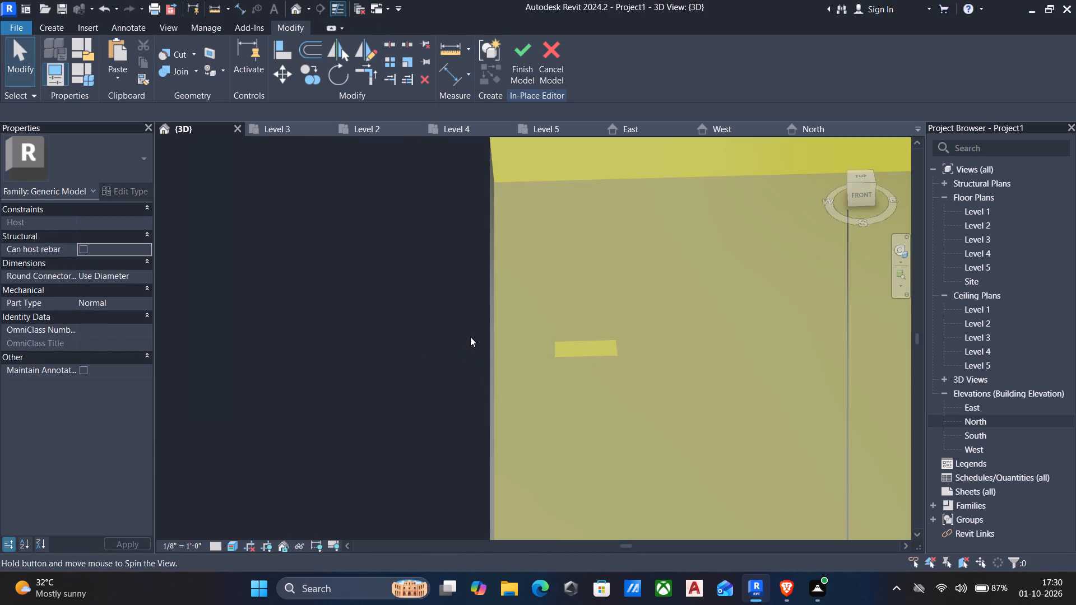
Align the free end face of the horizontal bar to the recess's opposite inner side face so it spans the full width.
{"action": "middle_click_drag", "start_coordinate": [635, 332], "coordinate": [620, 319]}
{"action": "left_click", "coordinate": [539, 331]}
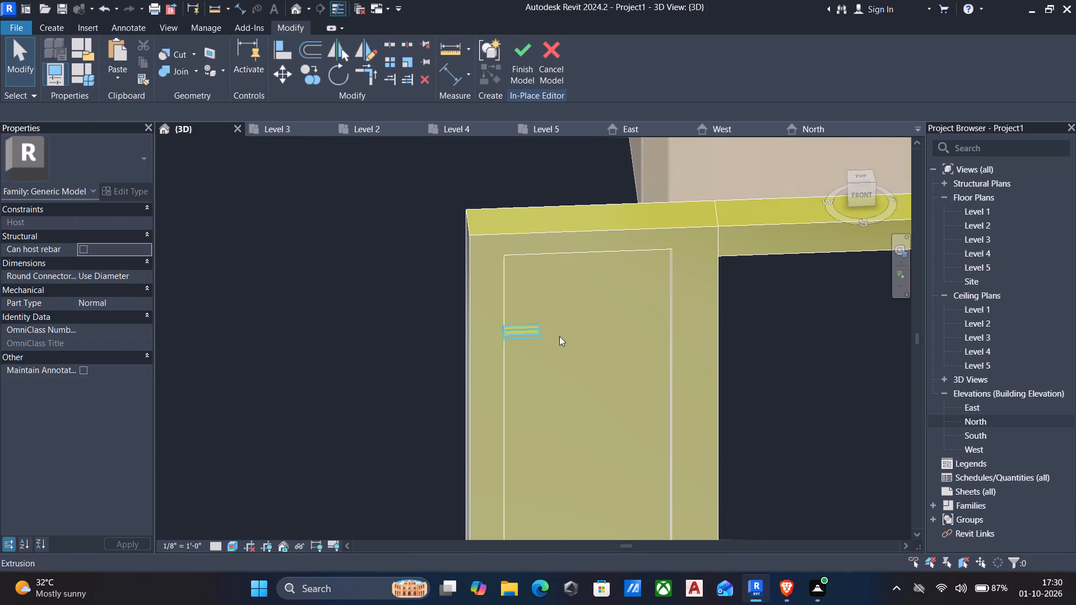
{"action": "key", "text": "Escape"}
{"action": "type", "text": "al"}
{"action": "scroll", "coordinate": [582, 386], "scroll_direction": "down", "scroll_amount": 1}
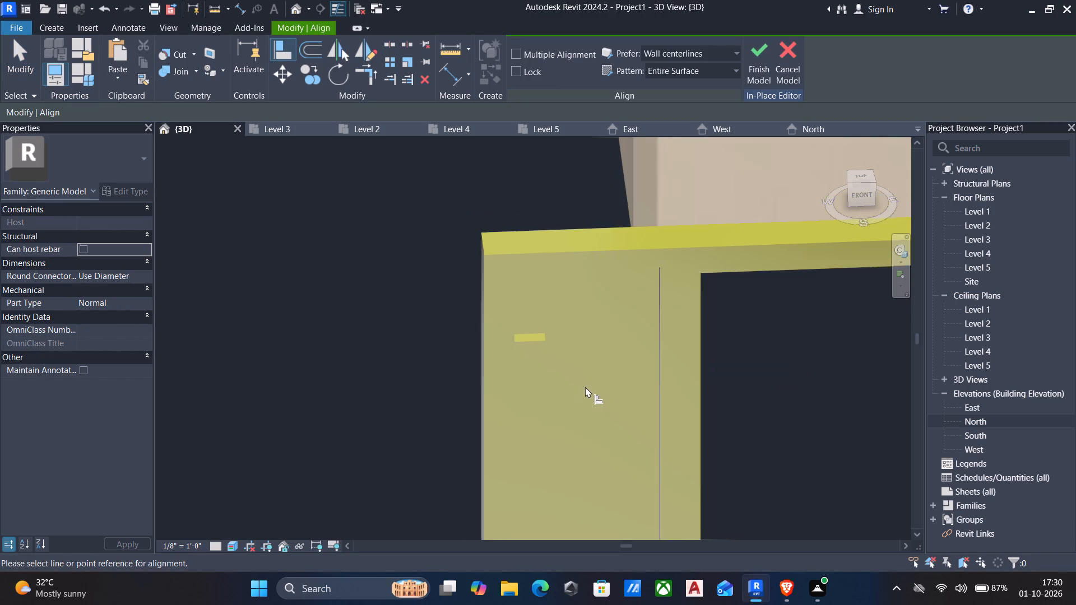
{"action": "middle_click_drag", "start_coordinate": [586, 387], "coordinate": [654, 375], "text": "shift"}
{"action": "left_click", "coordinate": [645, 346]}
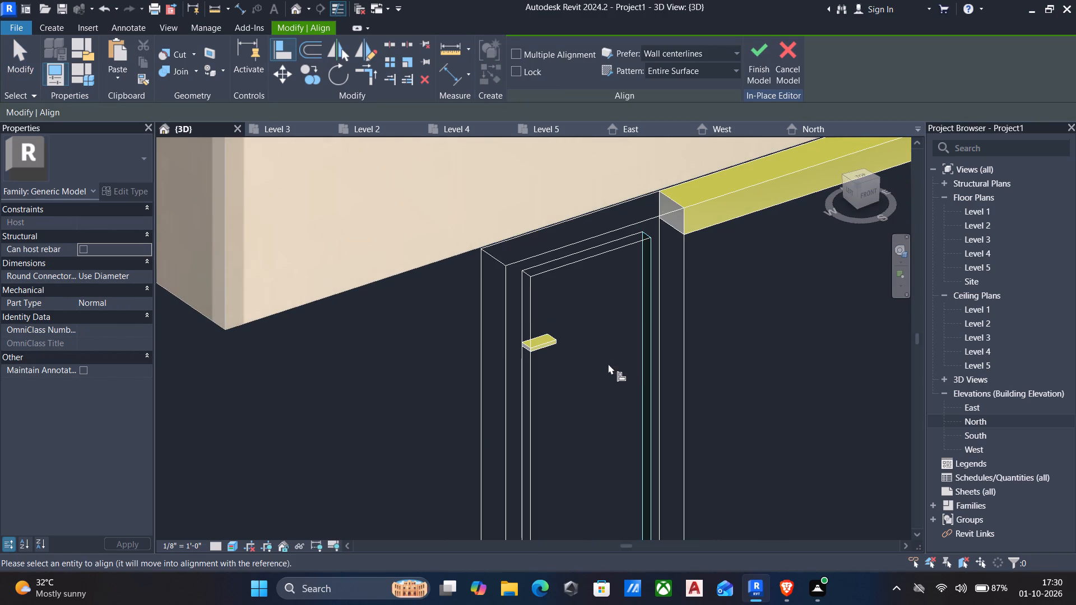
{"action": "middle_click_drag", "start_coordinate": [615, 371], "coordinate": [466, 397], "text": "shift"}
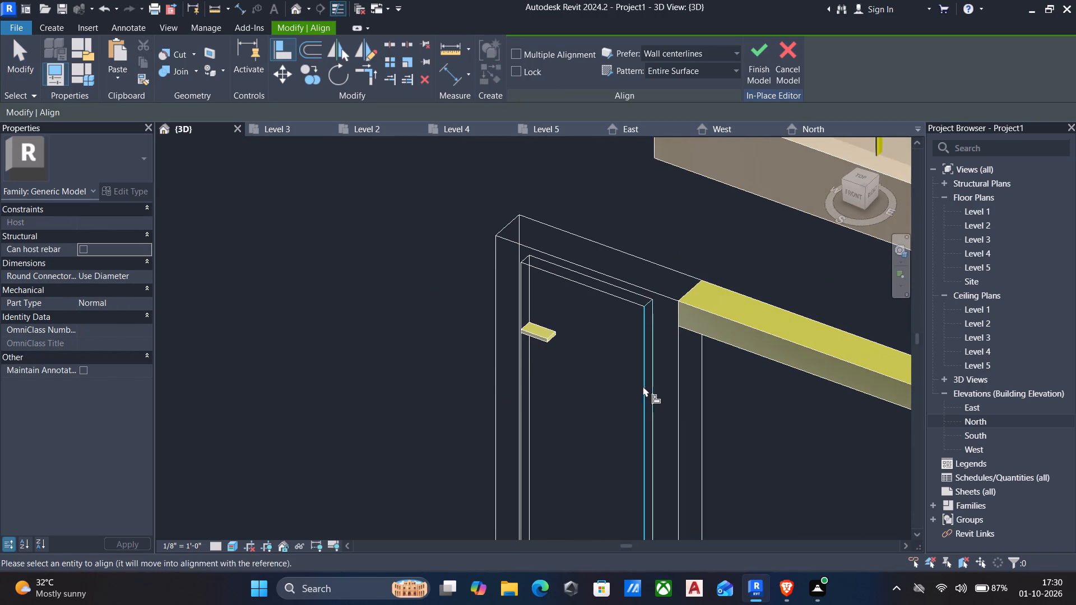
{"action": "scroll", "coordinate": [545, 338], "scroll_direction": "up", "scroll_amount": 4}
{"action": "left_click", "coordinate": [554, 337]}
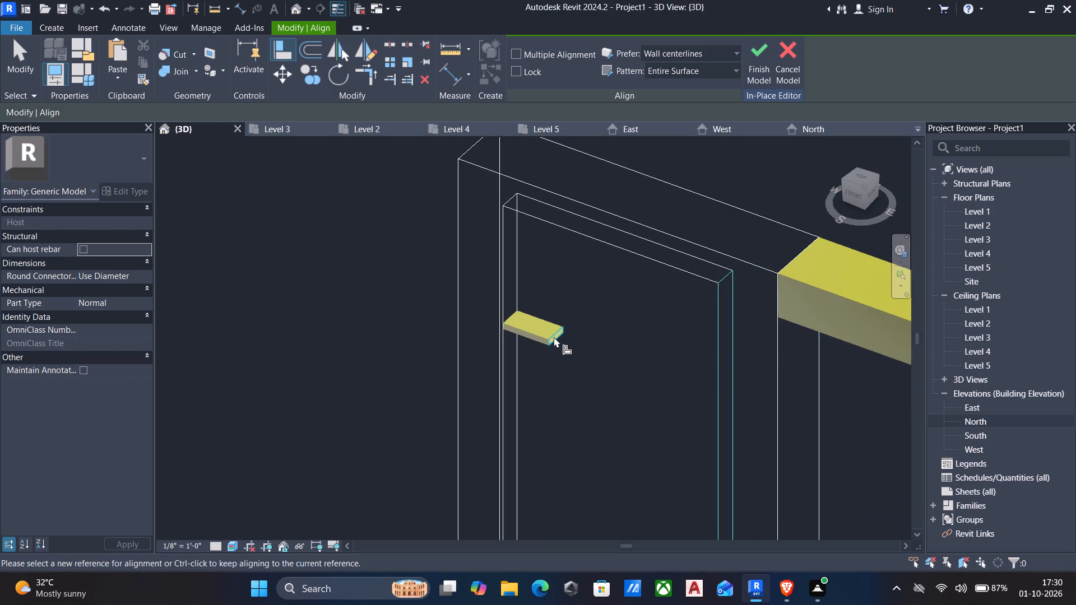
{"action": "scroll", "coordinate": [517, 359], "scroll_direction": "down", "scroll_amount": 9}
{"action": "key", "text": "Escape"}
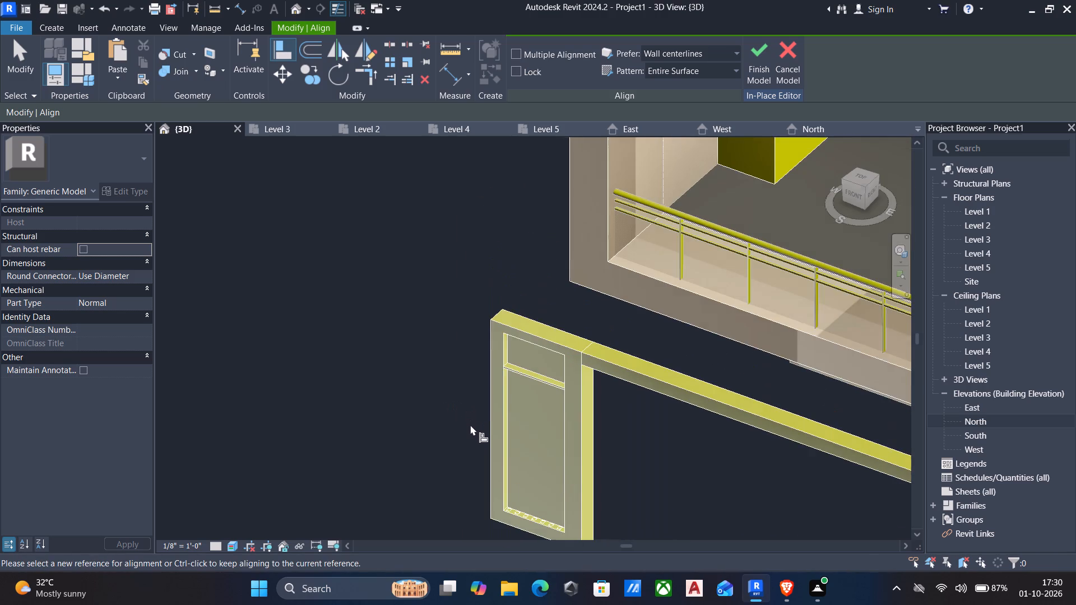
{"action": "scroll", "coordinate": [470, 427], "scroll_direction": "down", "scroll_amount": 4}
{"action": "middle_click_drag", "start_coordinate": [472, 429], "coordinate": [478, 415], "text": "shift"}
{"action": "scroll", "coordinate": [478, 415], "scroll_direction": "down", "scroll_amount": 1}
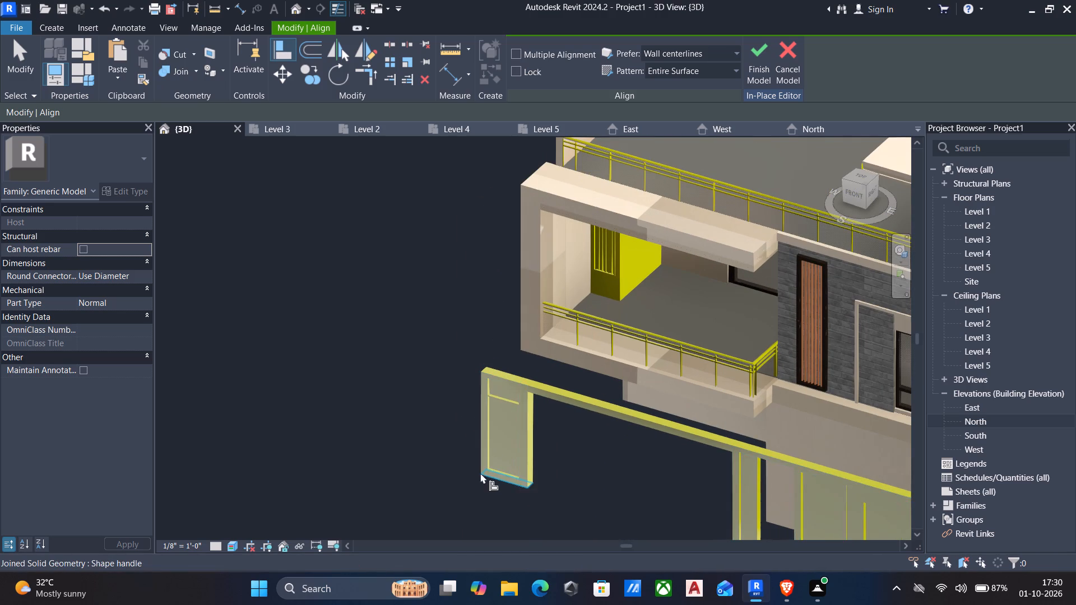
{"action": "middle_click_drag", "start_coordinate": [480, 473], "coordinate": [480, 407]}
{"action": "key", "text": "Escape"}
Align the top faces of the seven ledge bars to the underside of the horizontal bar, extending them up the recess.
{"action": "scroll", "coordinate": [486, 409], "scroll_direction": "up", "scroll_amount": 5}
{"action": "scroll", "coordinate": [548, 415], "scroll_direction": "up", "scroll_amount": 3}
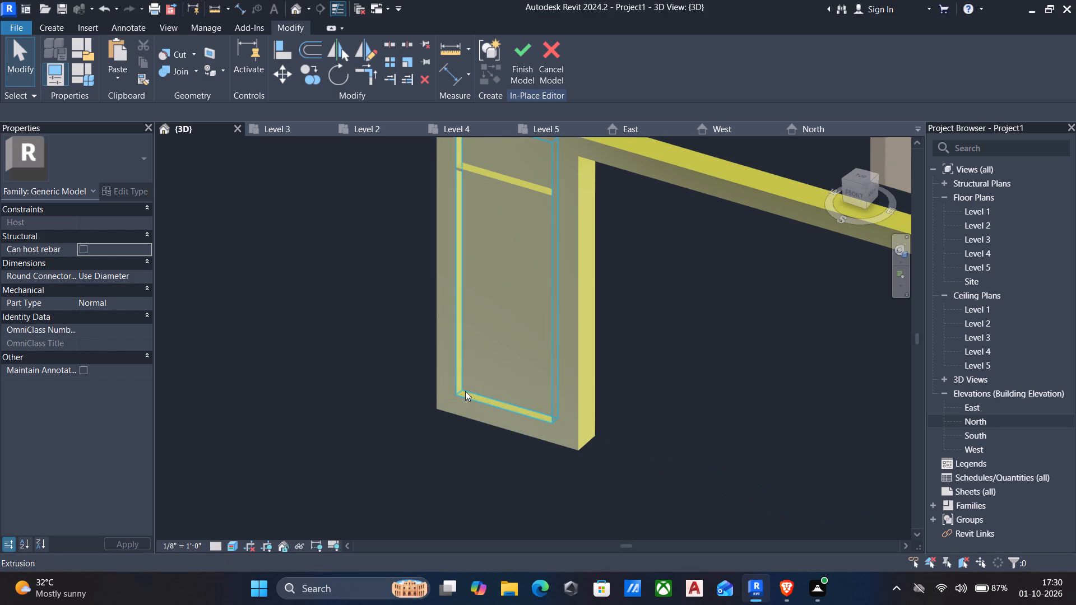
{"action": "scroll", "coordinate": [465, 391], "scroll_direction": "up", "scroll_amount": 8}
{"action": "scroll", "coordinate": [457, 400], "scroll_direction": "down", "scroll_amount": 4}
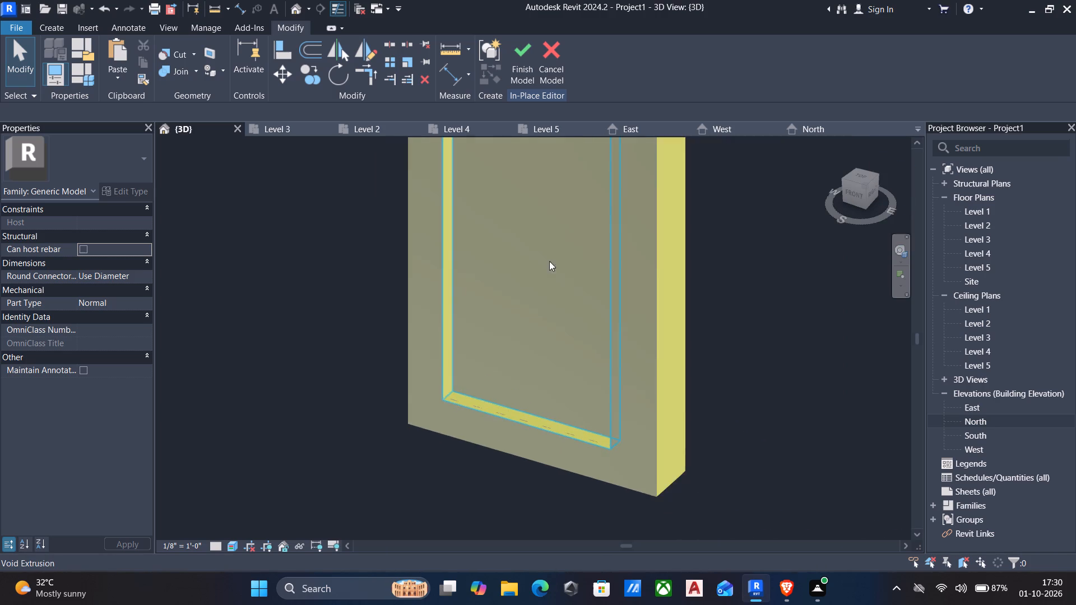
{"action": "scroll", "coordinate": [563, 258], "scroll_direction": "down", "scroll_amount": 9}
{"action": "middle_click_drag", "start_coordinate": [573, 282], "coordinate": [585, 236], "text": "shift"}
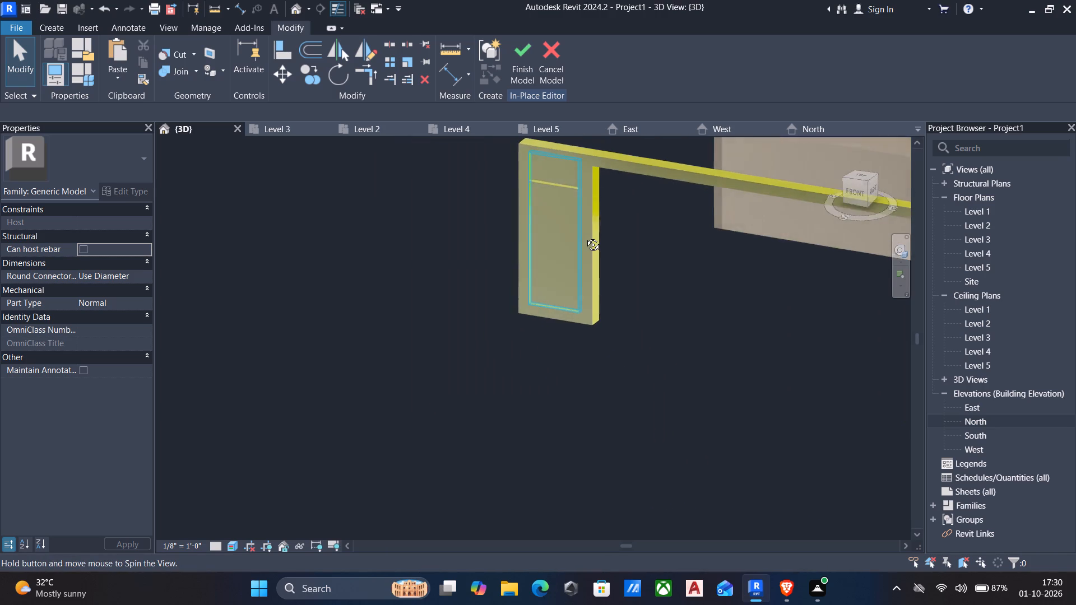
{"action": "middle_click_drag", "start_coordinate": [585, 236], "coordinate": [585, 229], "text": "shift"}
{"action": "middle_click_drag", "start_coordinate": [583, 229], "coordinate": [570, 309]}
{"action": "middle_click_drag", "start_coordinate": [563, 300], "coordinate": [545, 258], "text": "shift"}
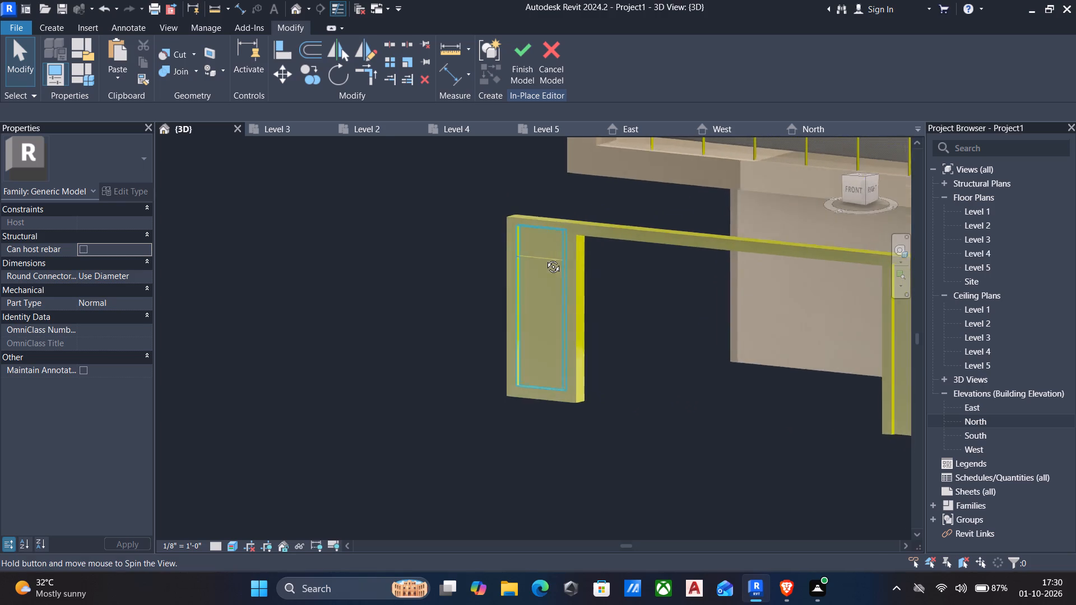
{"action": "middle_click_drag", "start_coordinate": [545, 258], "coordinate": [543, 257], "text": "shift"}
{"action": "scroll", "coordinate": [518, 277], "scroll_direction": "up", "scroll_amount": 3}
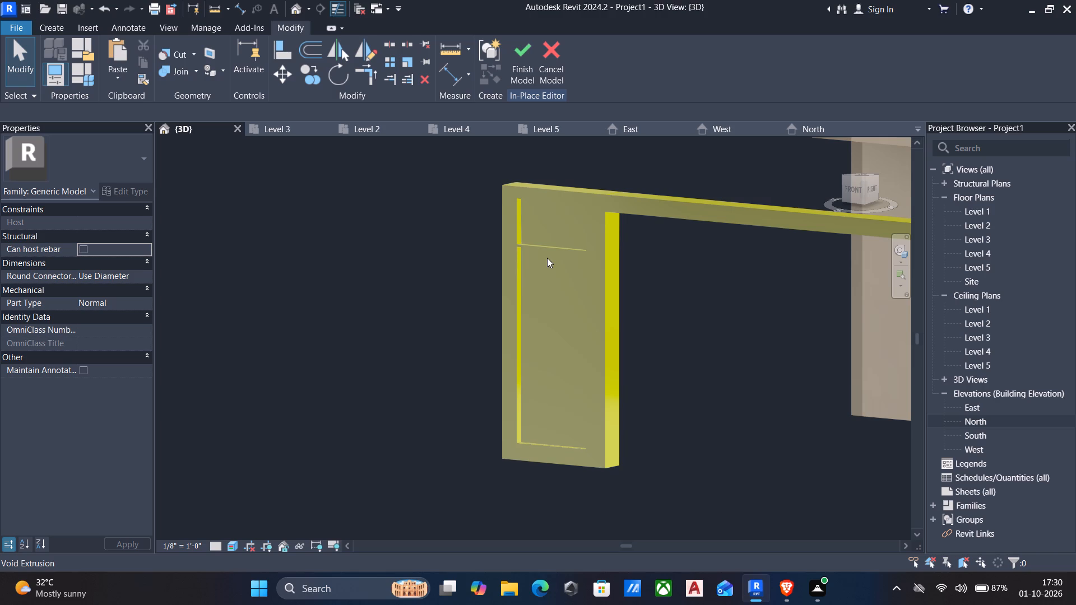
{"action": "type", "text": "al"}
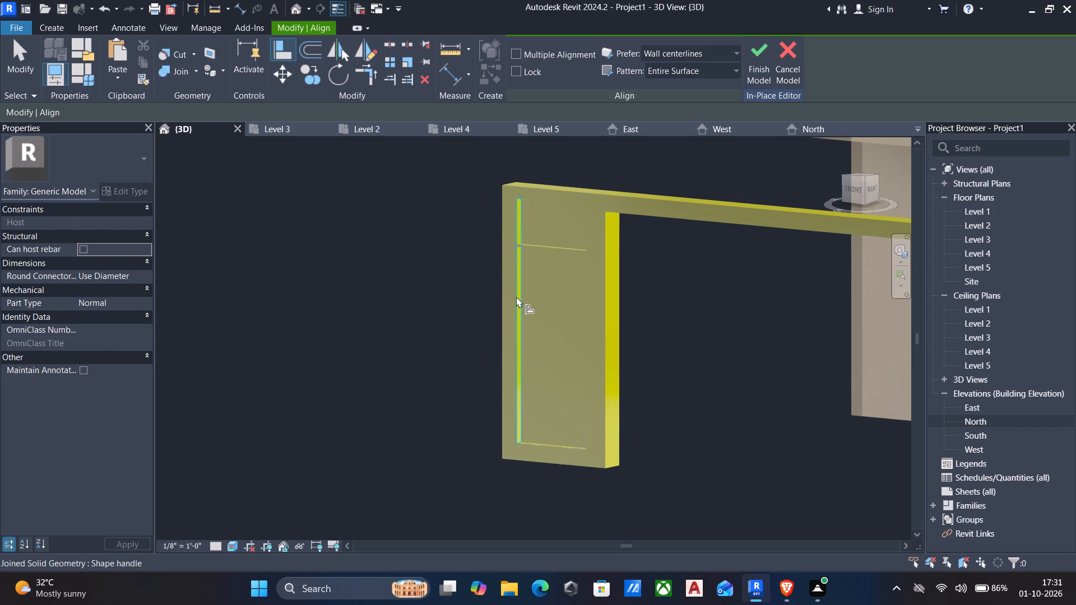
{"action": "middle_click_drag", "start_coordinate": [414, 326], "coordinate": [465, 266], "text": "shift"}
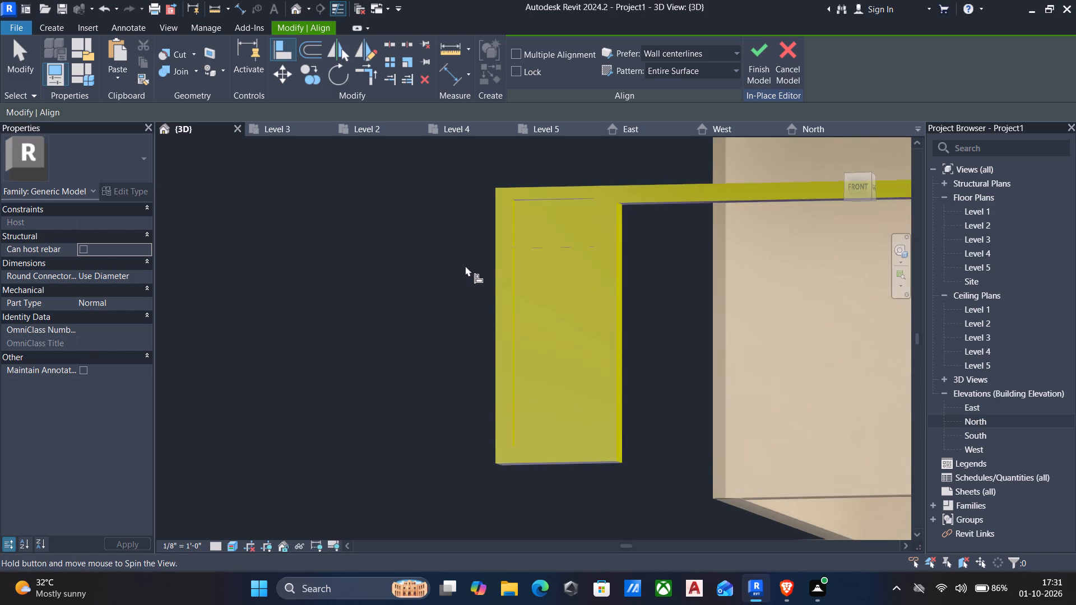
{"action": "middle_click_drag", "start_coordinate": [465, 266], "coordinate": [462, 270], "text": "shift"}
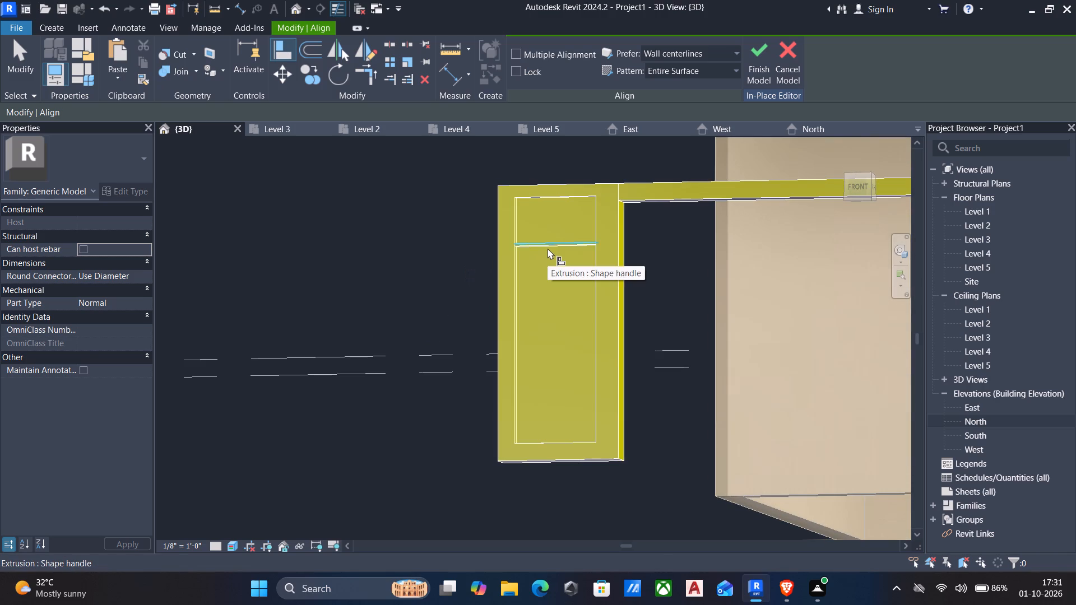
{"action": "middle_click", "coordinate": [548, 248]}
{"action": "middle_click_drag", "start_coordinate": [532, 271], "coordinate": [536, 248], "text": "shift"}
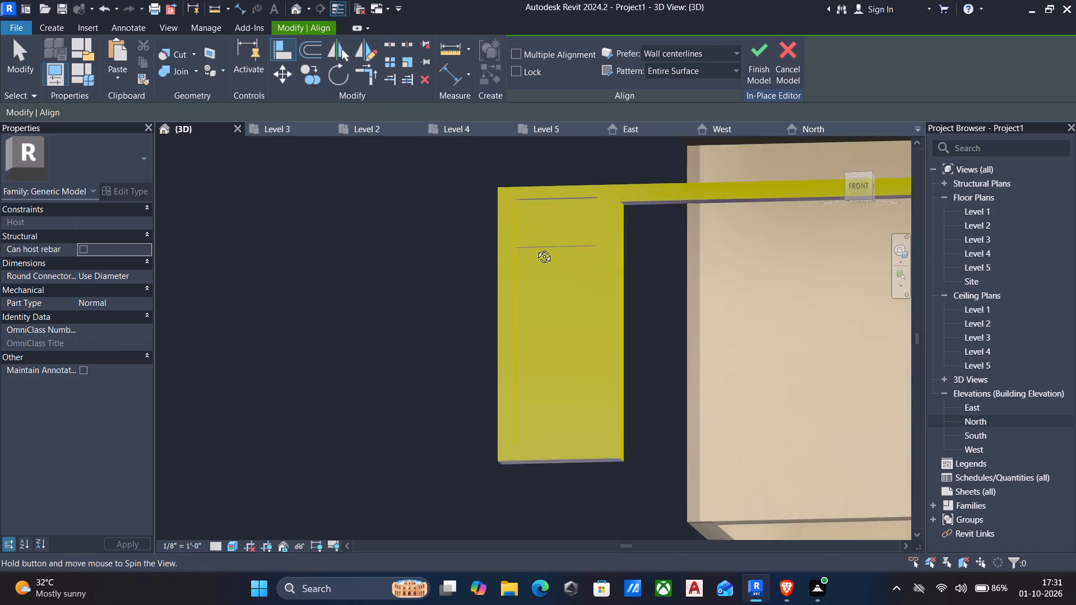
{"action": "middle_click_drag", "start_coordinate": [536, 248], "coordinate": [531, 244], "text": "shift"}
{"action": "scroll", "coordinate": [545, 253], "scroll_direction": "up", "scroll_amount": 4}
{"action": "middle_click_drag", "start_coordinate": [540, 257], "coordinate": [541, 257], "text": "shift"}
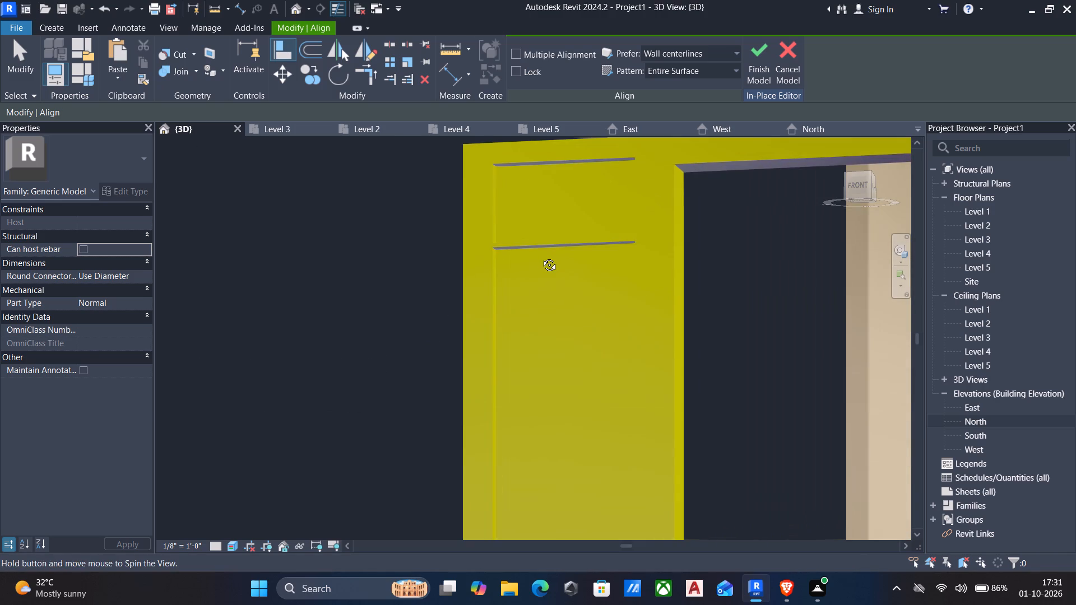
{"action": "scroll", "coordinate": [542, 256], "scroll_direction": "up", "scroll_amount": 1, "text": "shift"}
{"action": "middle_click_drag", "start_coordinate": [541, 257], "coordinate": [550, 218], "text": "shift"}
{"action": "left_click", "coordinate": [586, 259]}
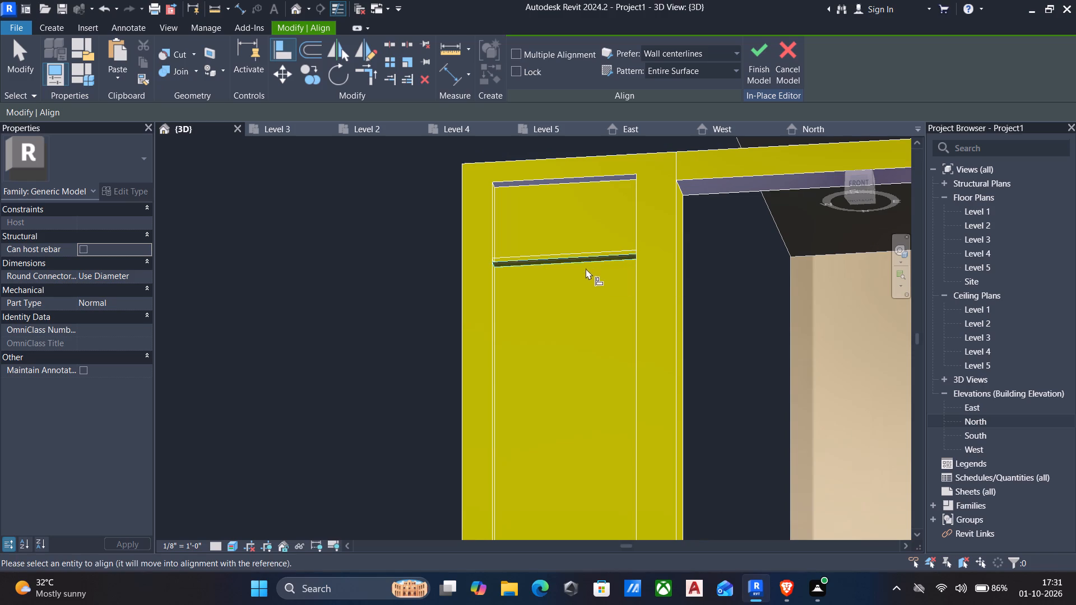
{"action": "scroll", "coordinate": [569, 283], "scroll_direction": "down", "scroll_amount": 3}
{"action": "middle_click_drag", "start_coordinate": [423, 302], "coordinate": [419, 306], "text": "shift"}
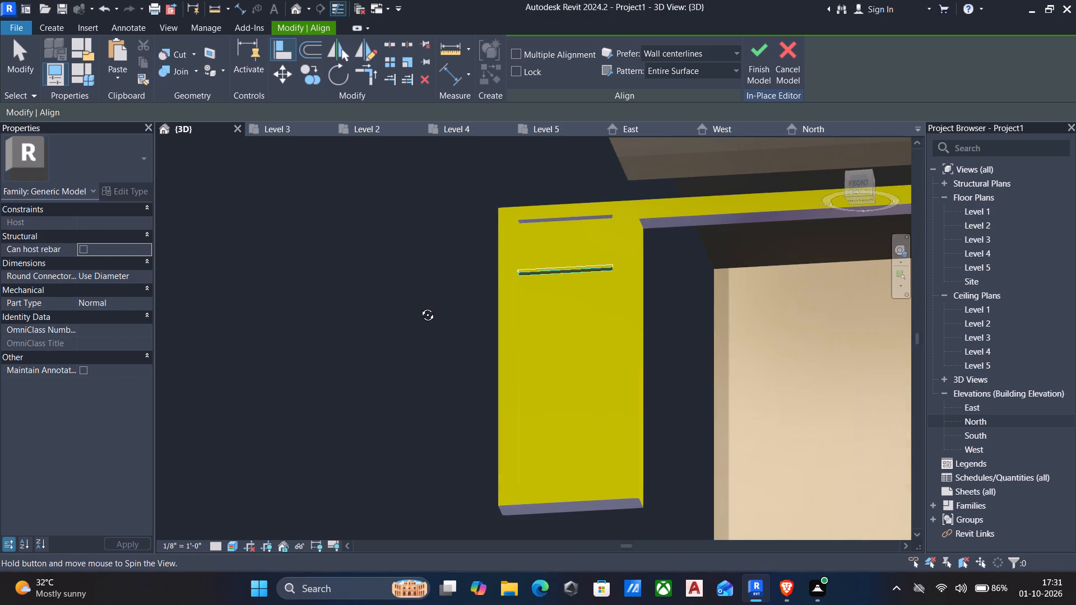
{"action": "middle_click_drag", "start_coordinate": [419, 306], "coordinate": [365, 418], "text": "shift"}
{"action": "scroll", "coordinate": [391, 399], "scroll_direction": "down", "scroll_amount": 2}
{"action": "middle_click_drag", "start_coordinate": [419, 302], "coordinate": [405, 397], "text": "shift"}
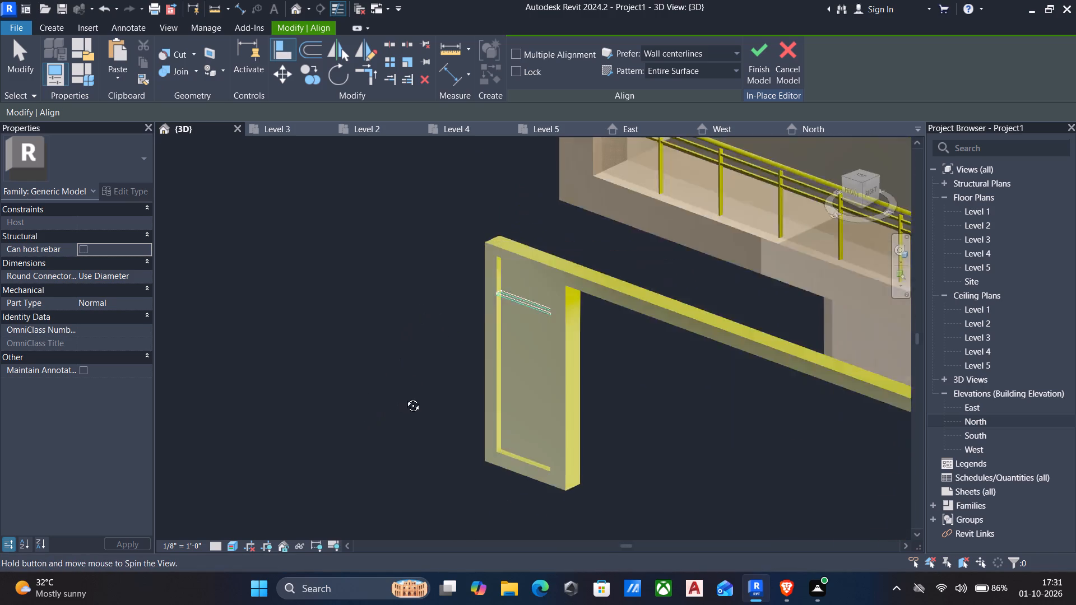
{"action": "middle_click_drag", "start_coordinate": [405, 397], "coordinate": [395, 422], "text": "shift"}
{"action": "middle_click_drag", "start_coordinate": [422, 359], "coordinate": [442, 290]}
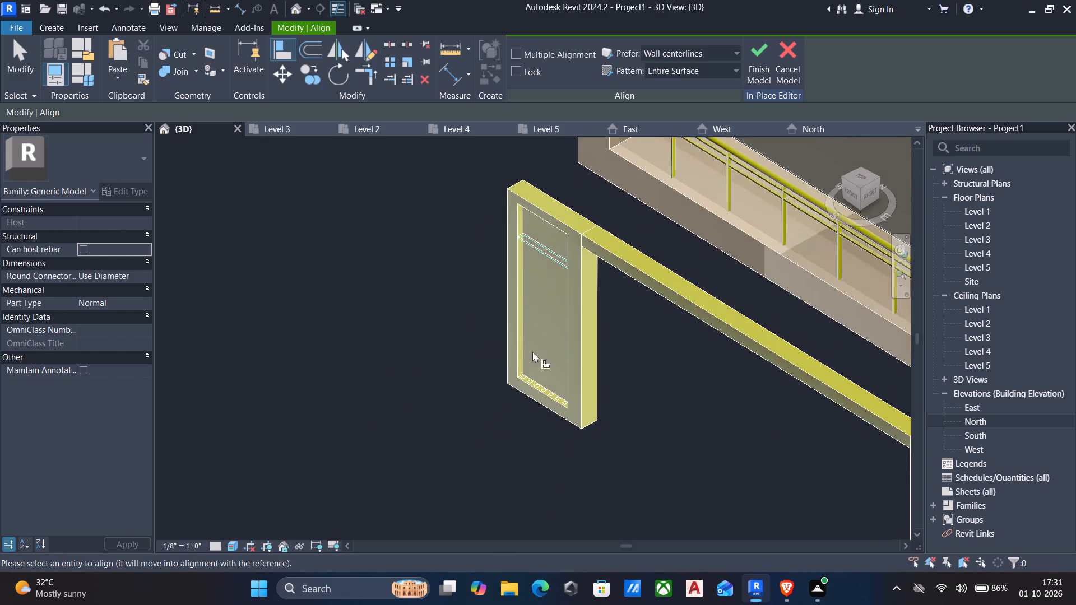
{"action": "scroll", "coordinate": [546, 370], "scroll_direction": "up", "scroll_amount": 5}
{"action": "scroll", "coordinate": [509, 375], "scroll_direction": "up", "scroll_amount": 2, "text": "ctrl"}
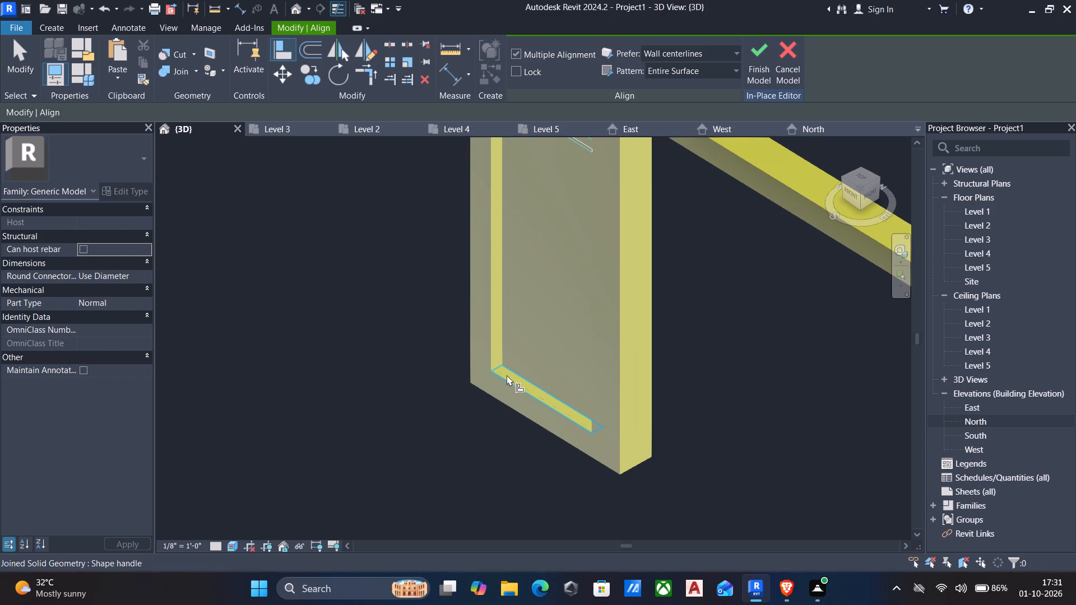
{"action": "scroll", "coordinate": [507, 375], "scroll_direction": "up", "scroll_amount": 1, "text": "ctrl"}
{"action": "left_click", "coordinate": [504, 369], "text": "ctrl"}
{"action": "scroll", "coordinate": [507, 386], "scroll_direction": "down", "scroll_amount": 3}
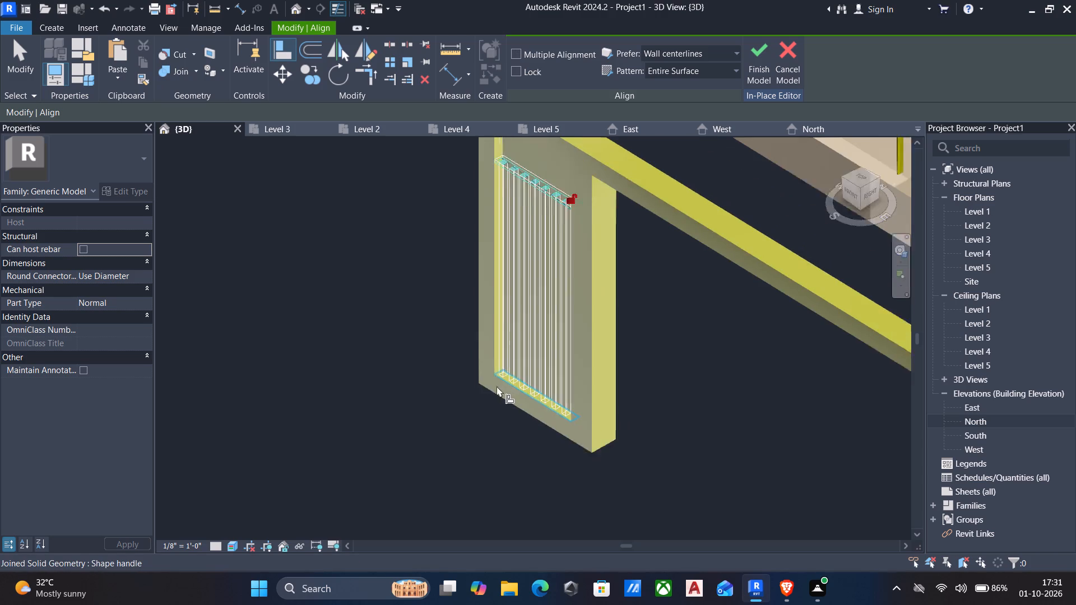
{"action": "scroll", "coordinate": [497, 386], "scroll_direction": "down", "scroll_amount": 1}
{"action": "key", "text": "Escape"}
{"action": "scroll", "coordinate": [475, 369], "scroll_direction": "down", "scroll_amount": 2}
{"action": "middle_click_drag", "start_coordinate": [475, 378], "coordinate": [517, 368], "text": "shift"}
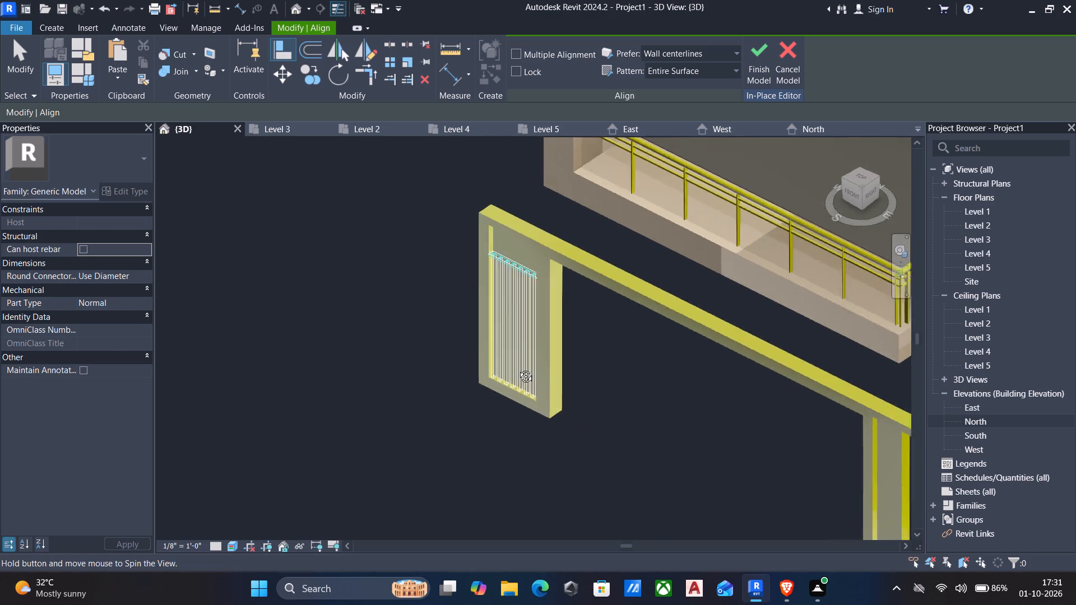
{"action": "middle_click_drag", "start_coordinate": [517, 368], "coordinate": [550, 354], "text": "shift"}
{"action": "scroll", "coordinate": [550, 354], "scroll_direction": "down", "scroll_amount": 3, "text": "shift"}
{"action": "middle_click_drag", "start_coordinate": [613, 377], "coordinate": [513, 355]}
{"action": "scroll", "coordinate": [513, 355], "scroll_direction": "down", "scroll_amount": 1}
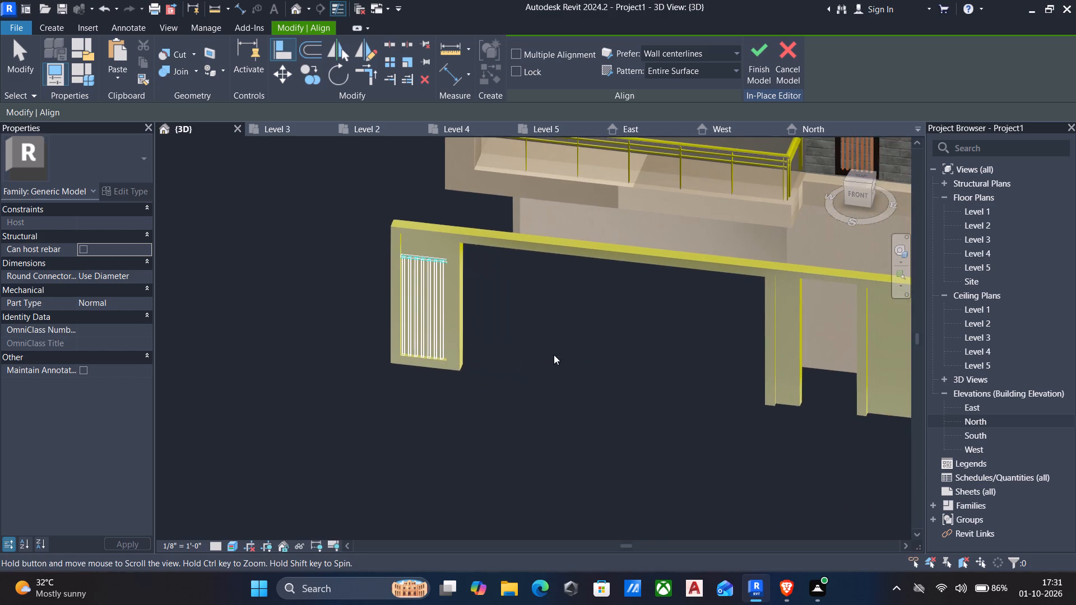
{"action": "middle_click_drag", "start_coordinate": [750, 379], "coordinate": [629, 353]}
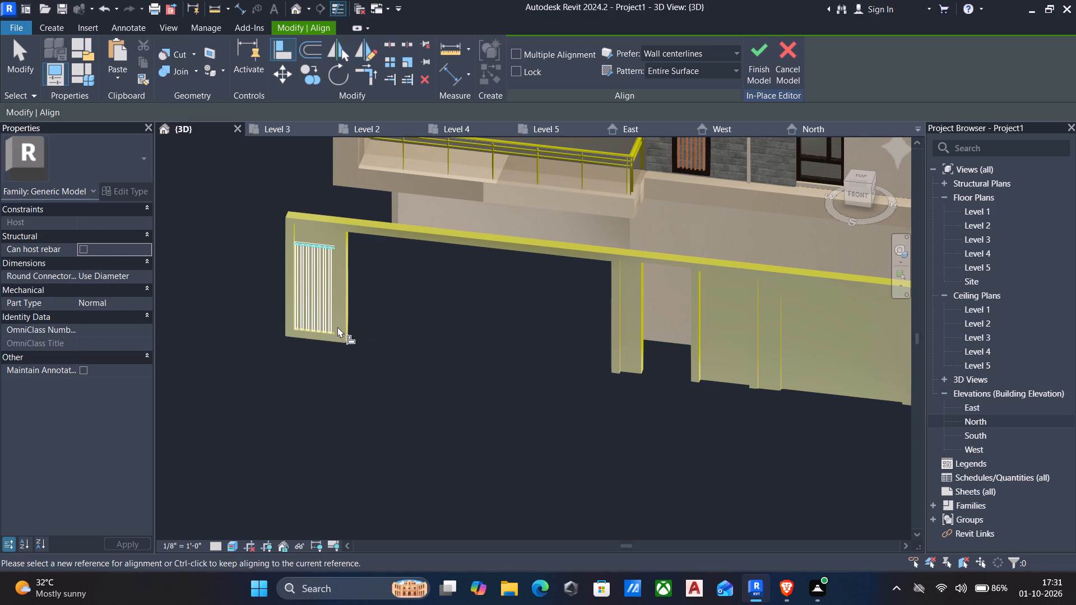
{"action": "middle_click_drag", "start_coordinate": [404, 331], "coordinate": [417, 328]}
{"action": "key", "text": "Escape"}
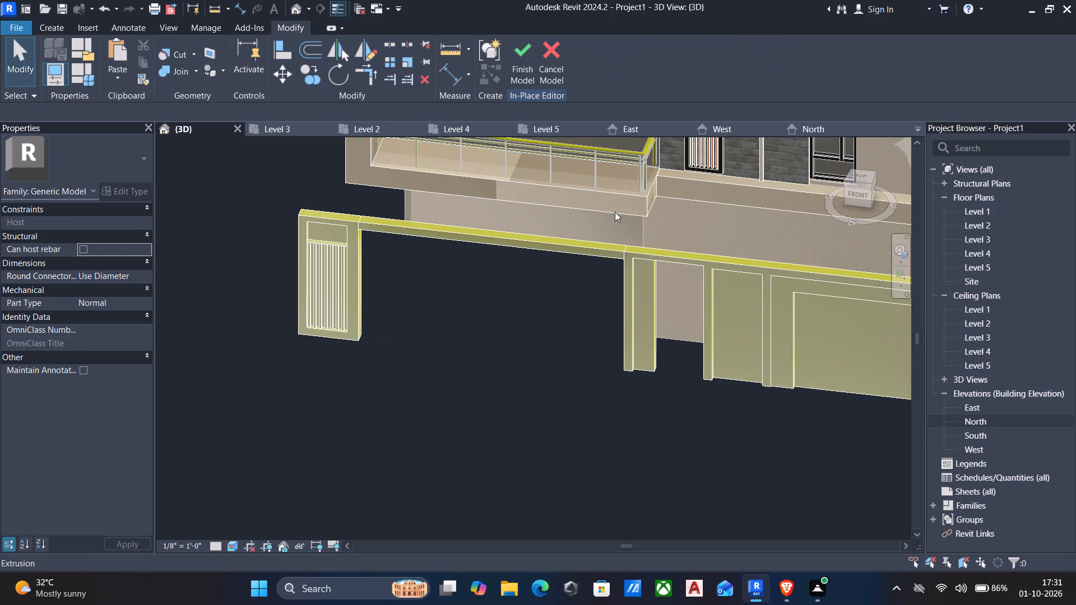
Finish the in-place front boundary model.
{"action": "left_click", "coordinate": [523, 53]}
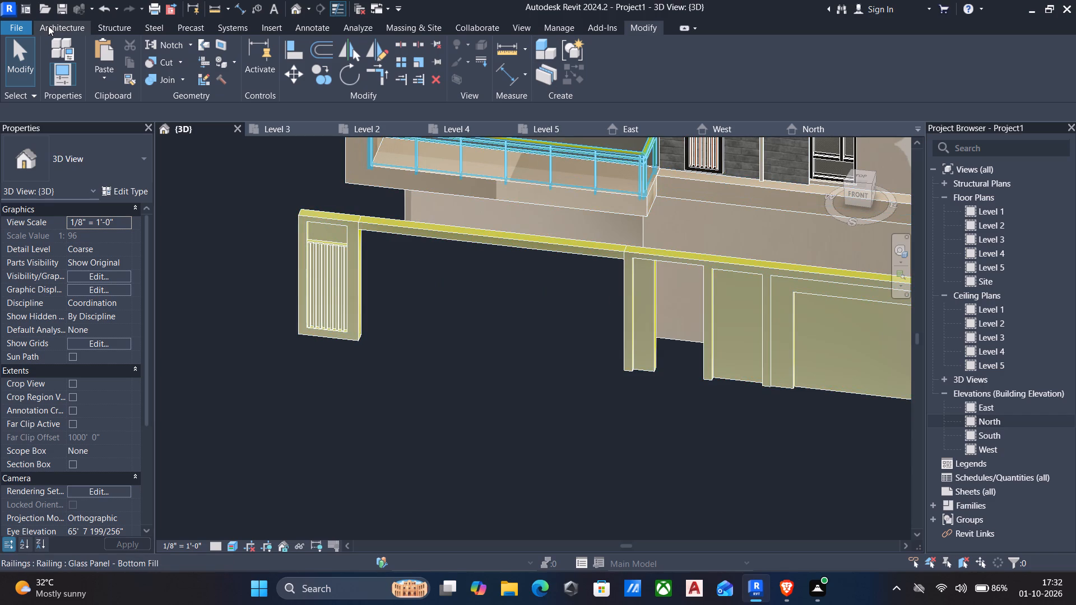
Reopen the front boundary generic model for in-place editing.
{"action": "left_click", "coordinate": [495, 235]}
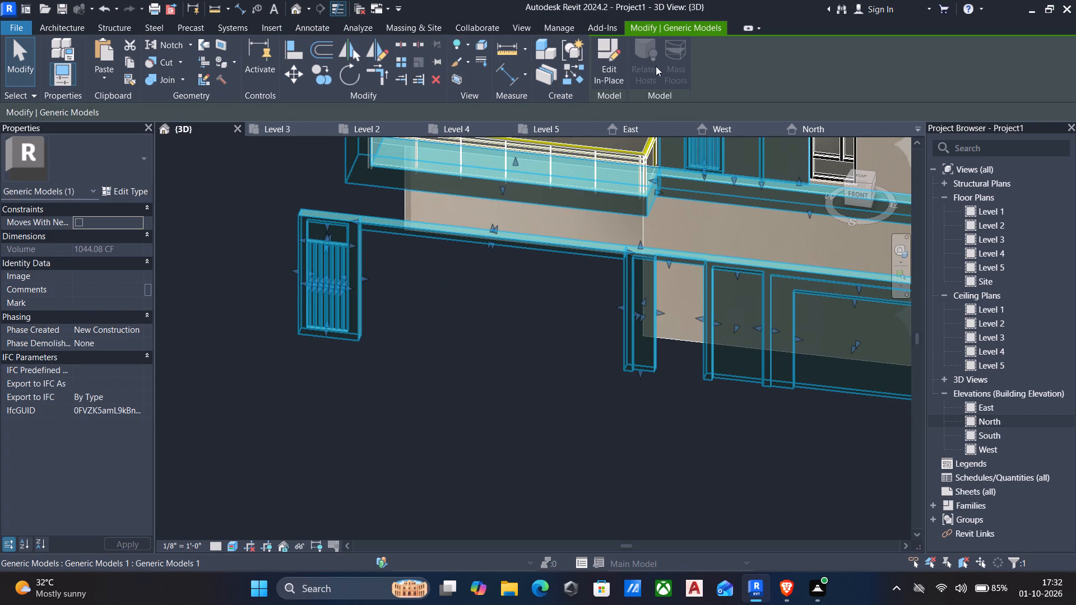
{"action": "left_click", "coordinate": [601, 68]}
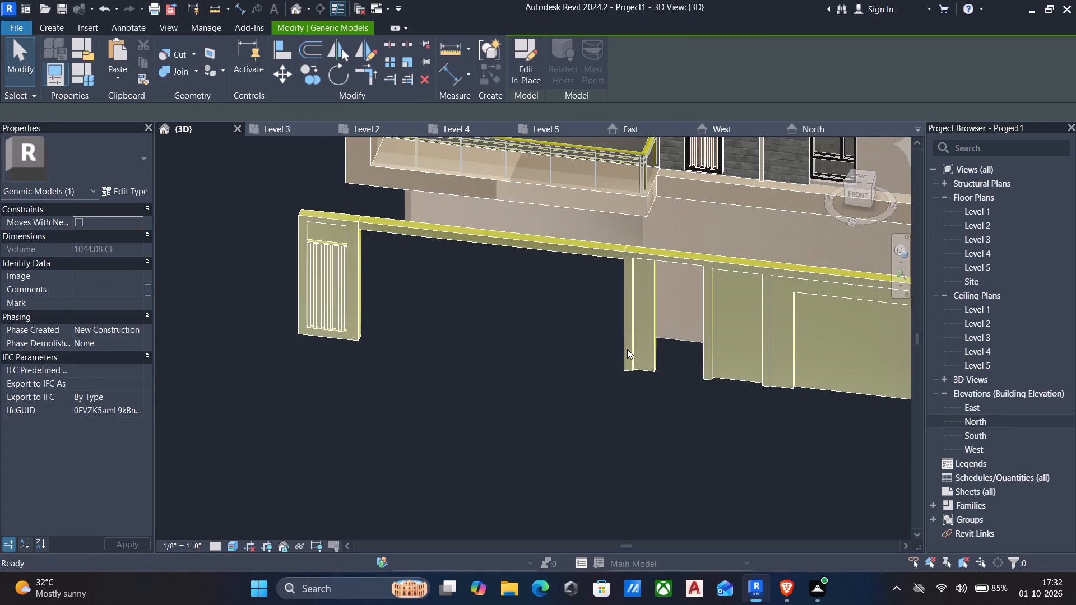
Start a solid extrusion with its work plane on the bottom face of the narrow recessed pillar.
{"action": "left_click", "coordinate": [50, 29]}
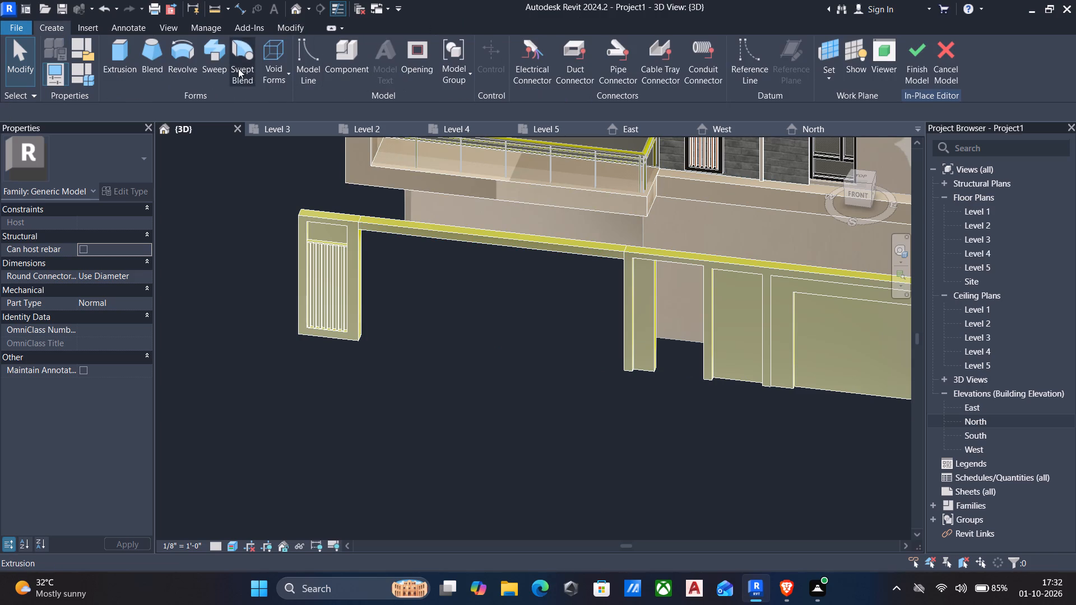
{"action": "left_click", "coordinate": [124, 59]}
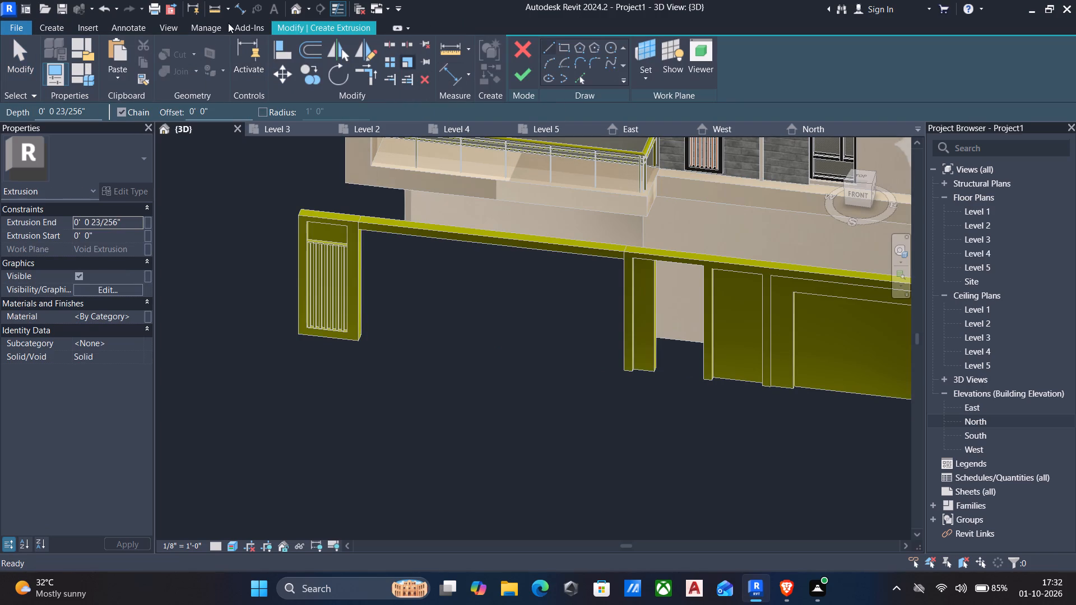
{"action": "left_click", "coordinate": [643, 80]}
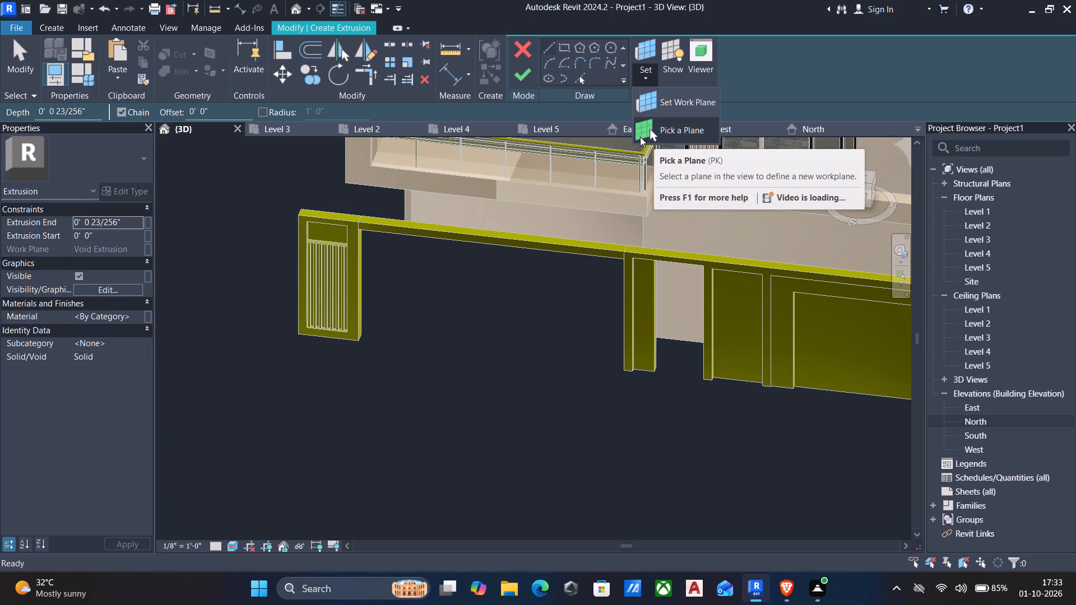
{"action": "left_click", "coordinate": [657, 131]}
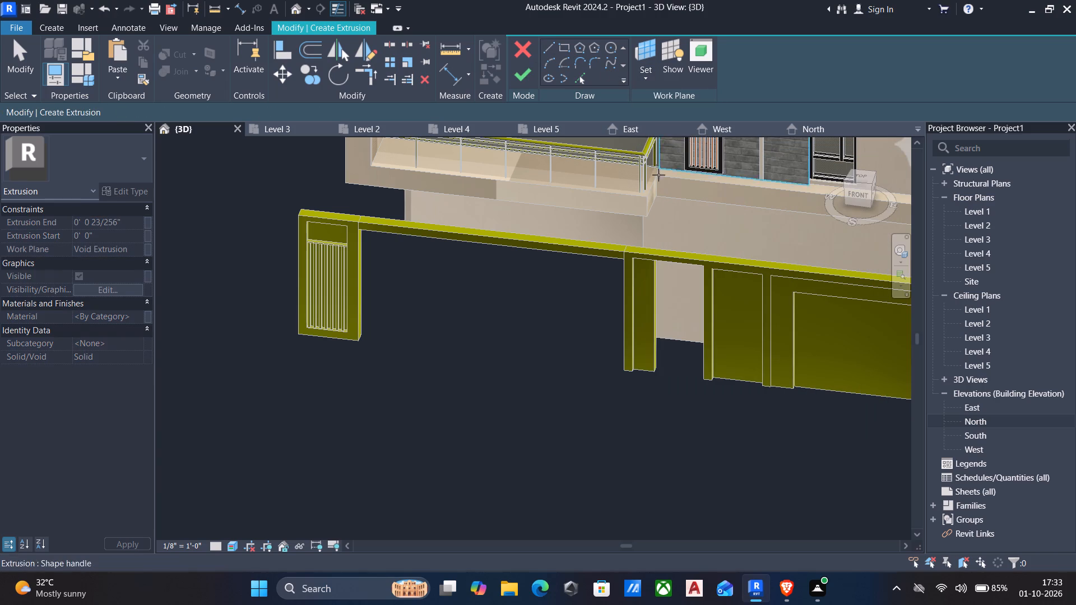
{"action": "scroll", "coordinate": [630, 372], "scroll_direction": "up", "scroll_amount": 4}
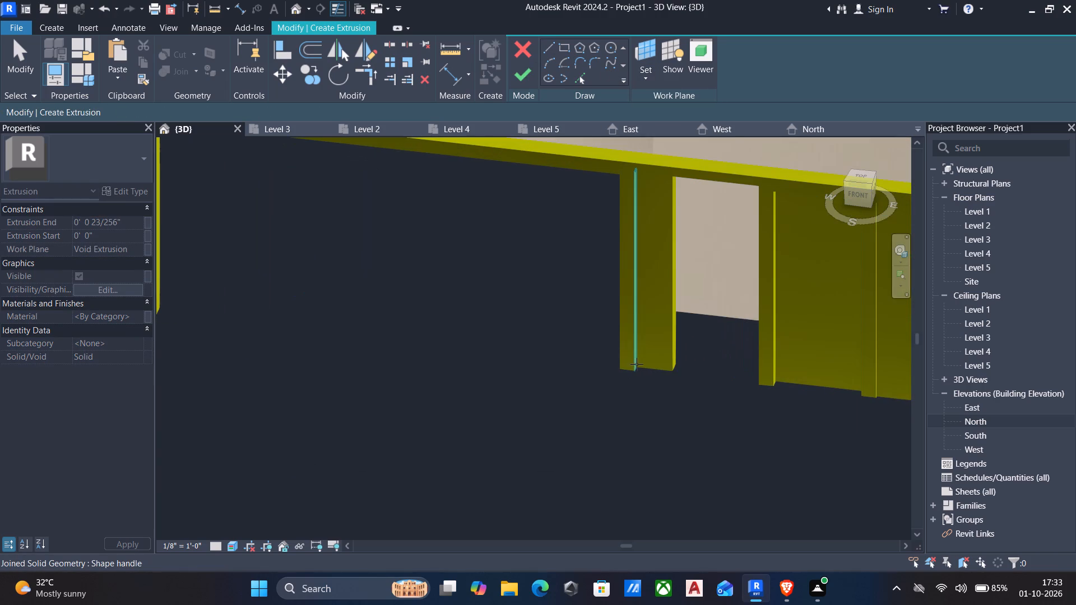
{"action": "scroll", "coordinate": [644, 364], "scroll_direction": "up", "scroll_amount": 2}
{"action": "middle_click_drag", "start_coordinate": [644, 366], "coordinate": [614, 383], "text": "shift"}
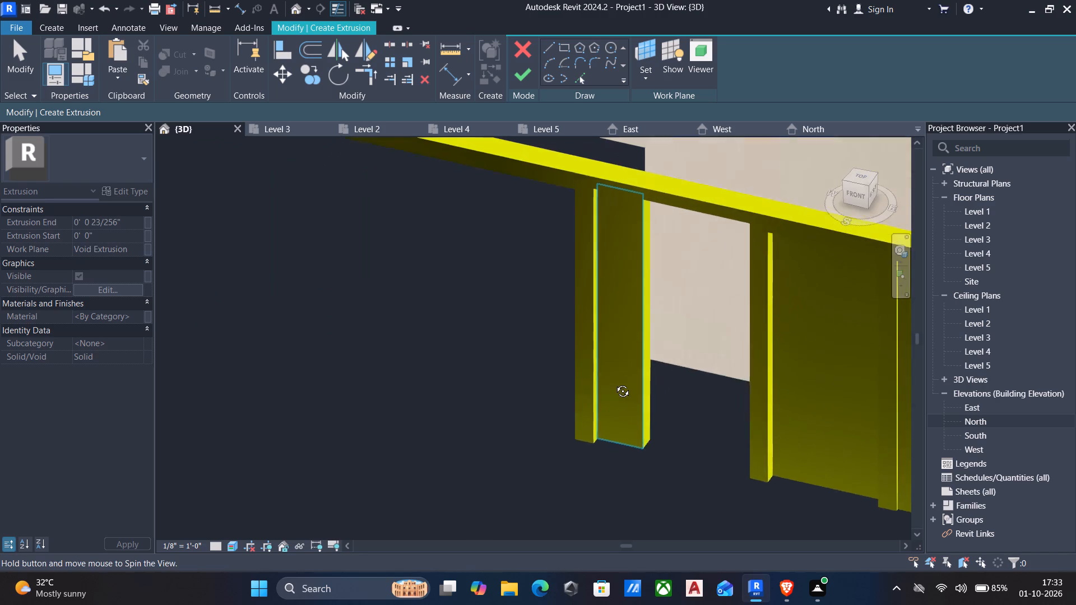
{"action": "middle_click_drag", "start_coordinate": [614, 383], "coordinate": [614, 384], "text": "shift"}
{"action": "scroll", "coordinate": [602, 427], "scroll_direction": "up", "scroll_amount": 1}
{"action": "middle_click_drag", "start_coordinate": [602, 428], "coordinate": [595, 406]}
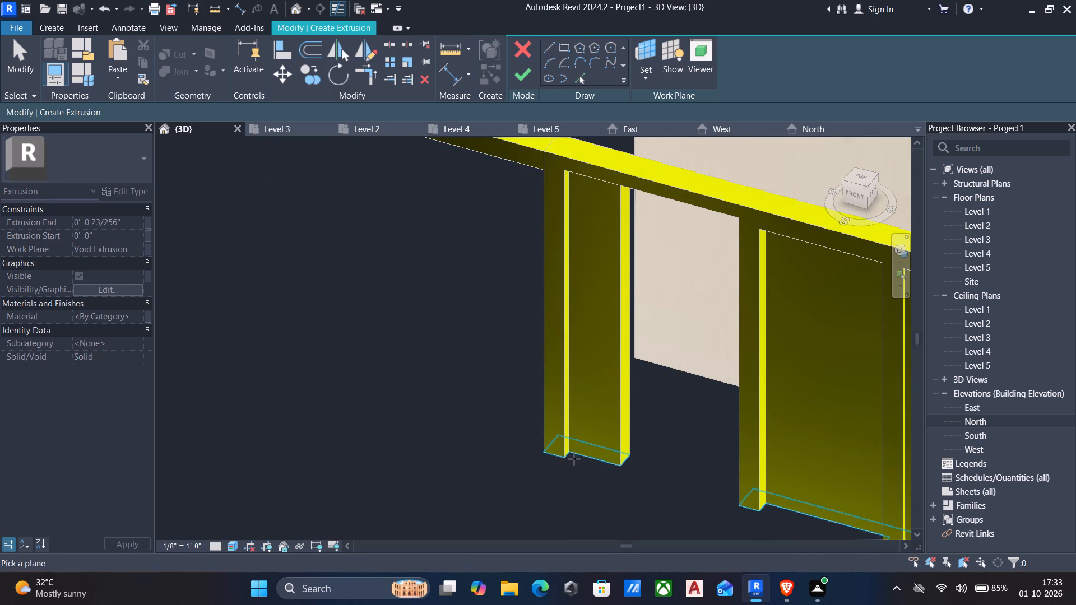
{"action": "left_click", "coordinate": [574, 458]}
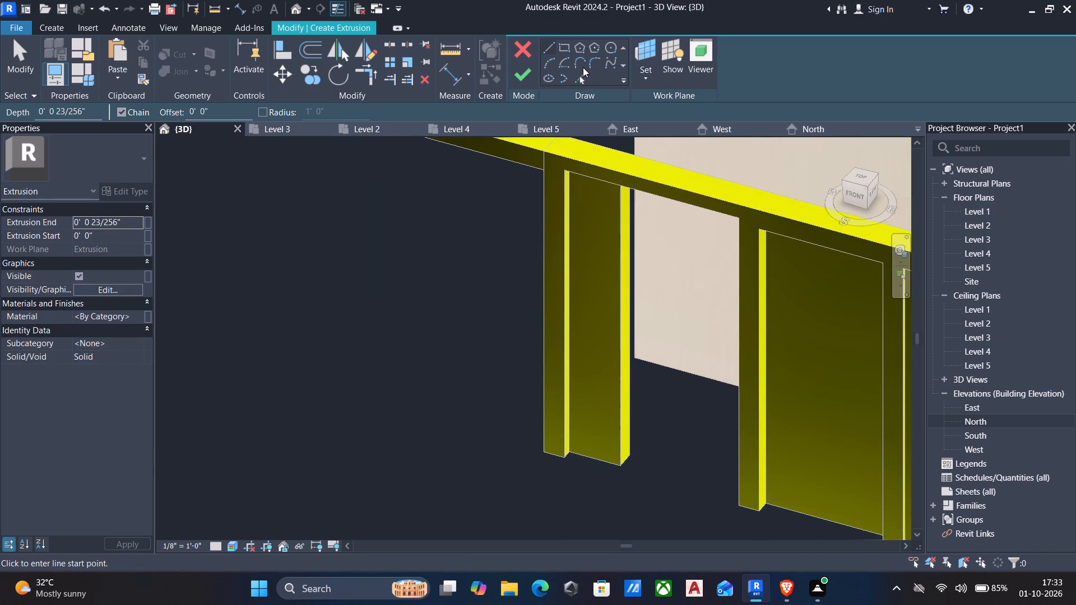
Sketch a small rectangle about 1 1/4" wide near the inner corner at the base of the pillar's recess.
{"action": "left_click", "coordinate": [563, 46]}
{"action": "scroll", "coordinate": [568, 458], "scroll_direction": "up", "scroll_amount": 4}
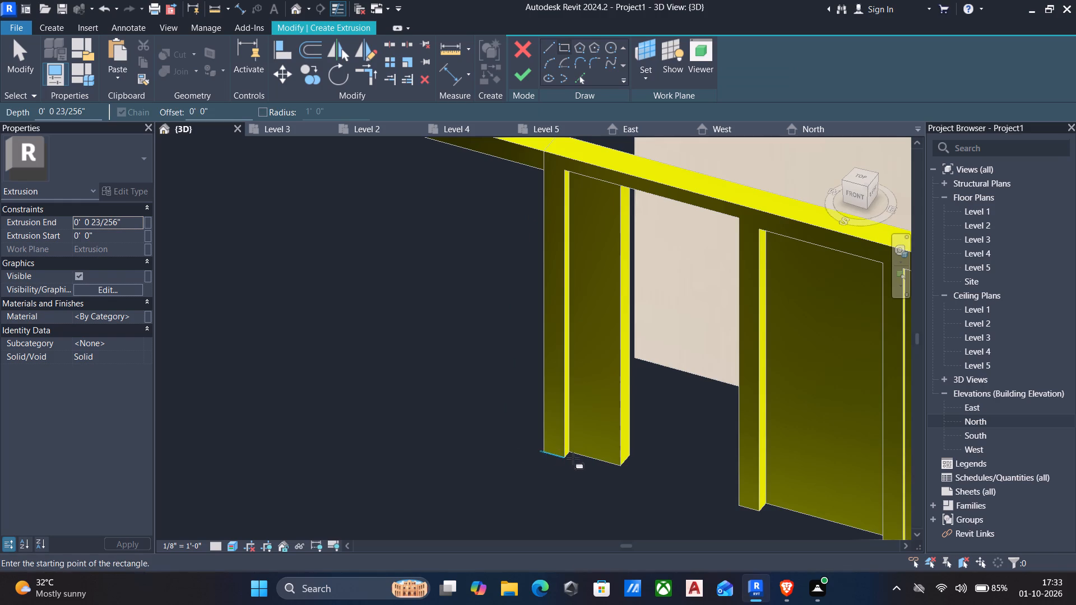
{"action": "scroll", "coordinate": [573, 458], "scroll_direction": "up", "scroll_amount": 2}
{"action": "middle_click_drag", "start_coordinate": [616, 440], "coordinate": [600, 370]}
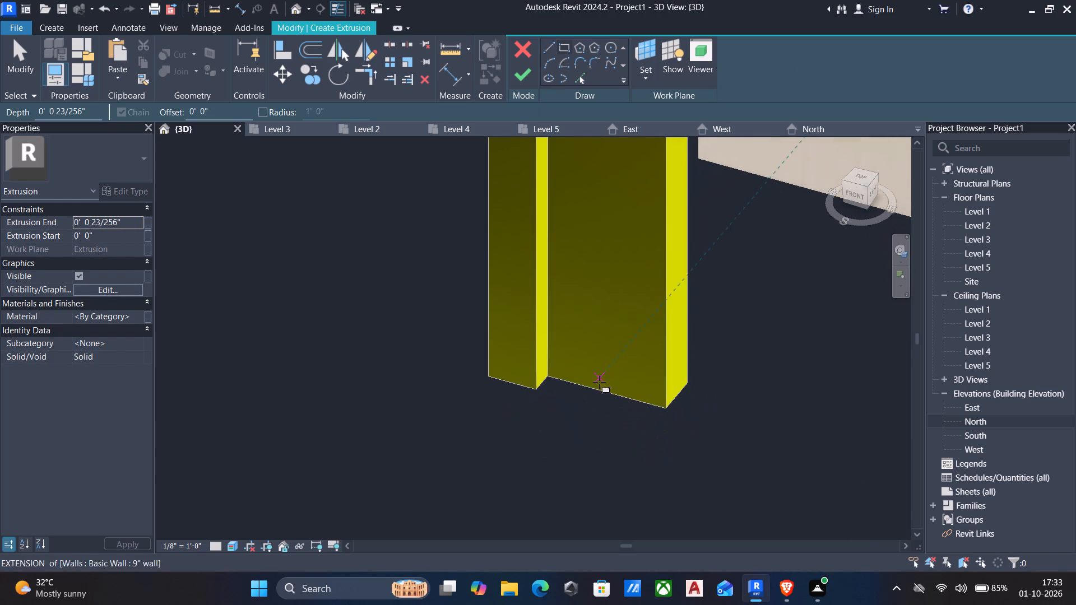
{"action": "scroll", "coordinate": [562, 390], "scroll_direction": "up", "scroll_amount": 5}
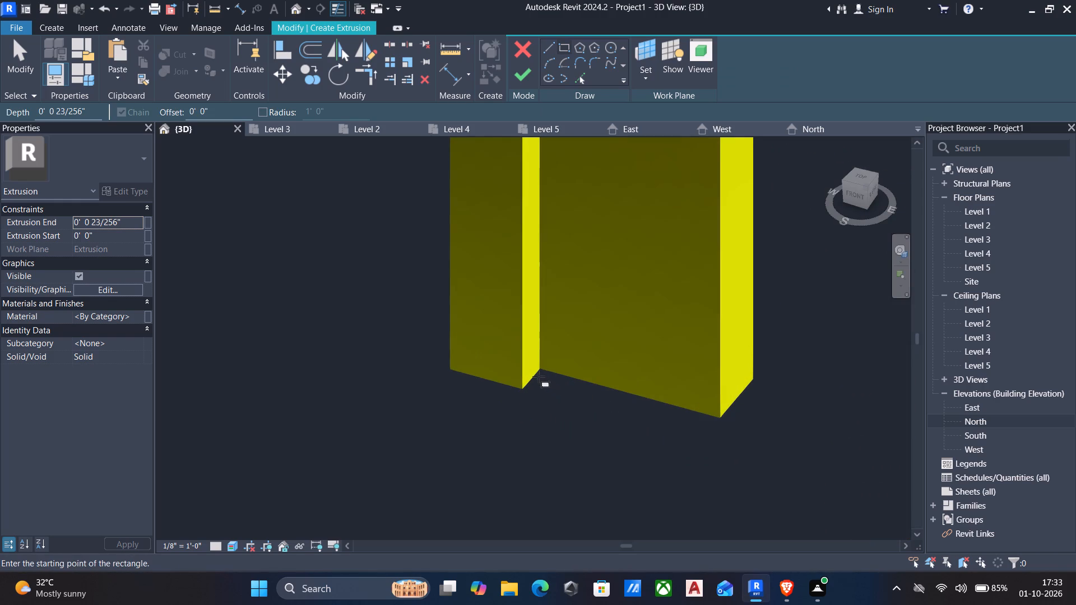
{"action": "left_click", "coordinate": [537, 374]}
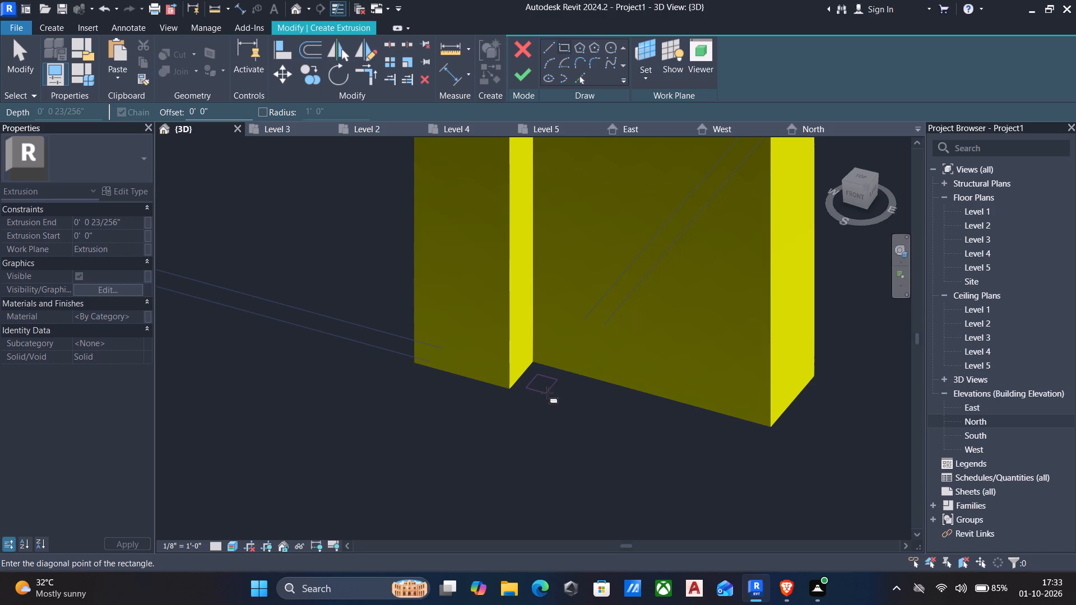
{"action": "left_click", "coordinate": [548, 394]}
{"action": "key", "text": "Escape"}
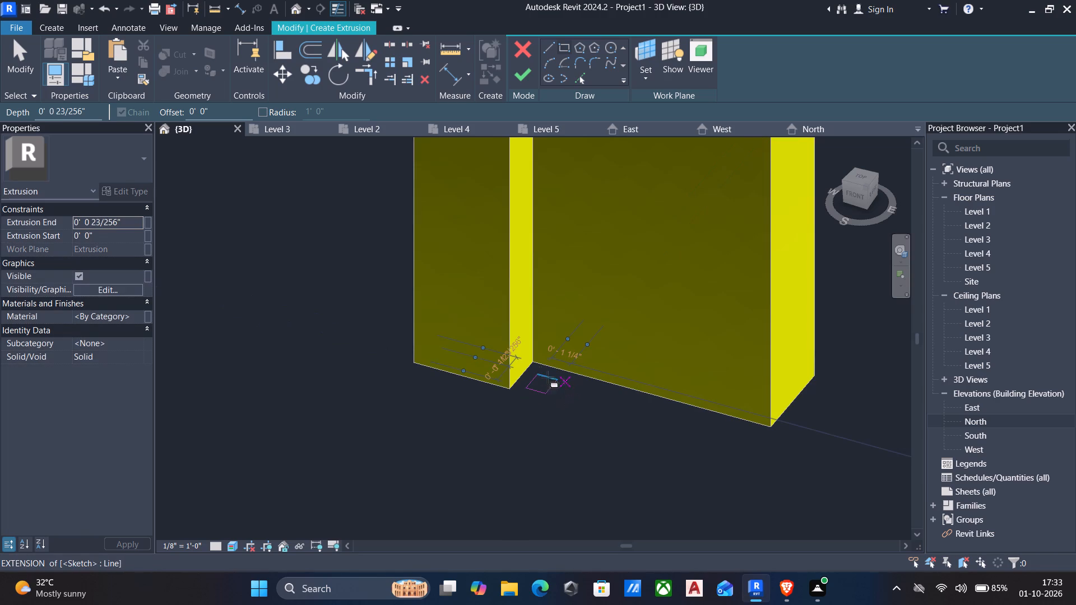
{"action": "key", "text": "Escape"}
Copy the small rectangle three times in a row along the pillar's bottom edge, spacing the last two copies 4" apart.
{"action": "left_click_drag", "start_coordinate": [516, 343], "coordinate": [577, 424]}
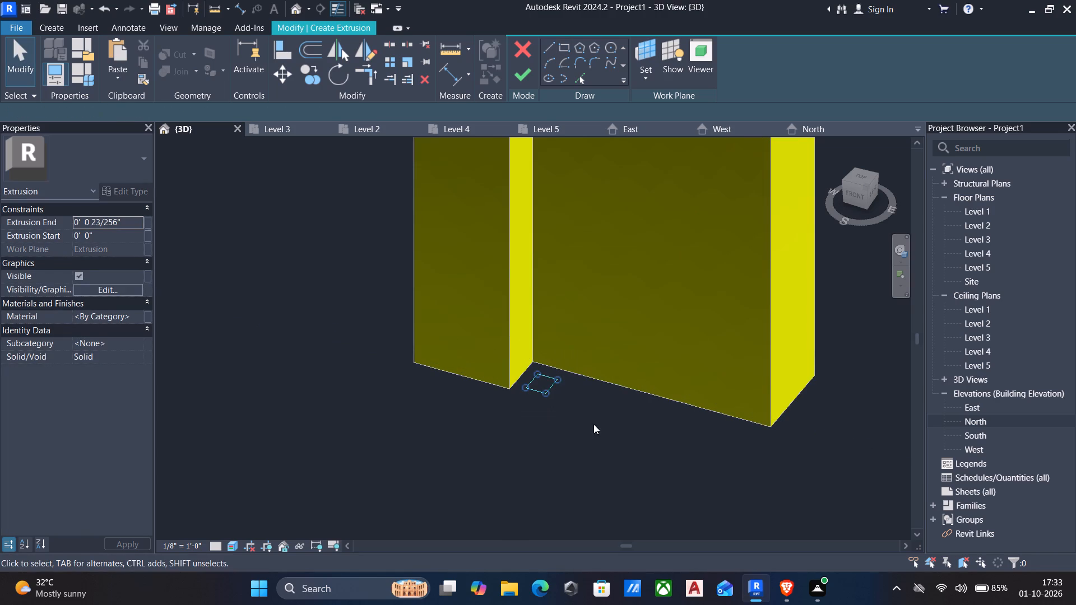
{"action": "type", "text": "co"}
{"action": "left_click", "coordinate": [526, 386]}
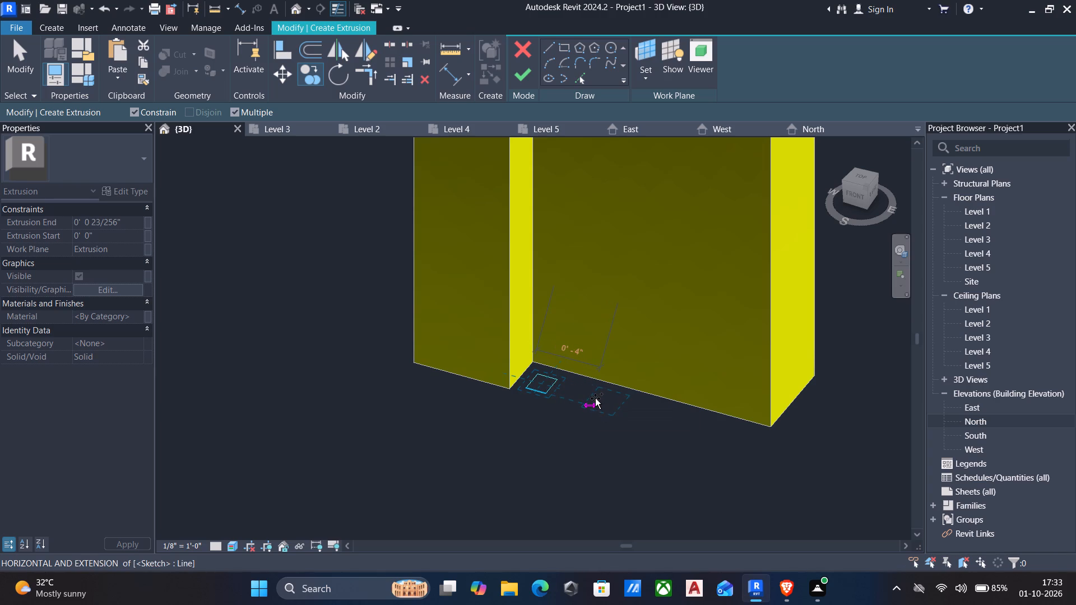
{"action": "left_click", "coordinate": [595, 422]}
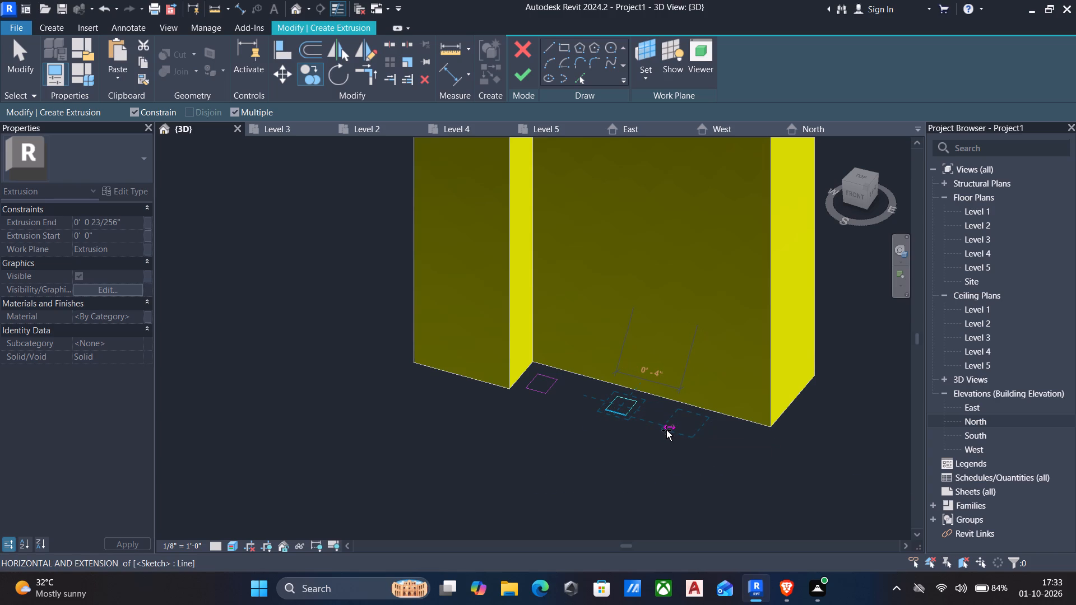
{"action": "left_click", "coordinate": [666, 430]}
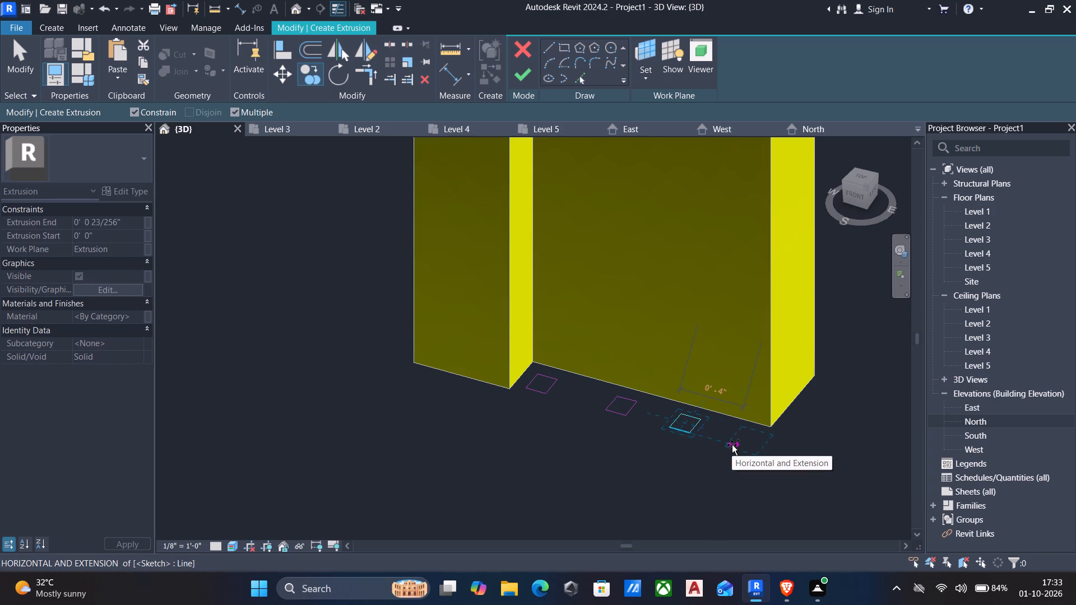
{"action": "left_click", "coordinate": [732, 445]}
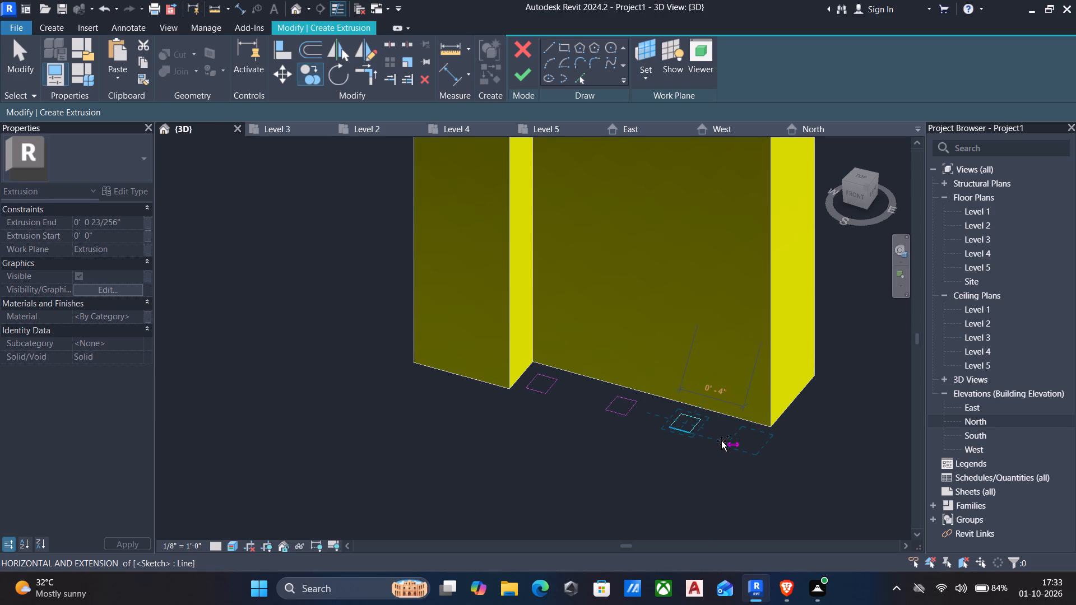
{"action": "key", "text": "Escape"}
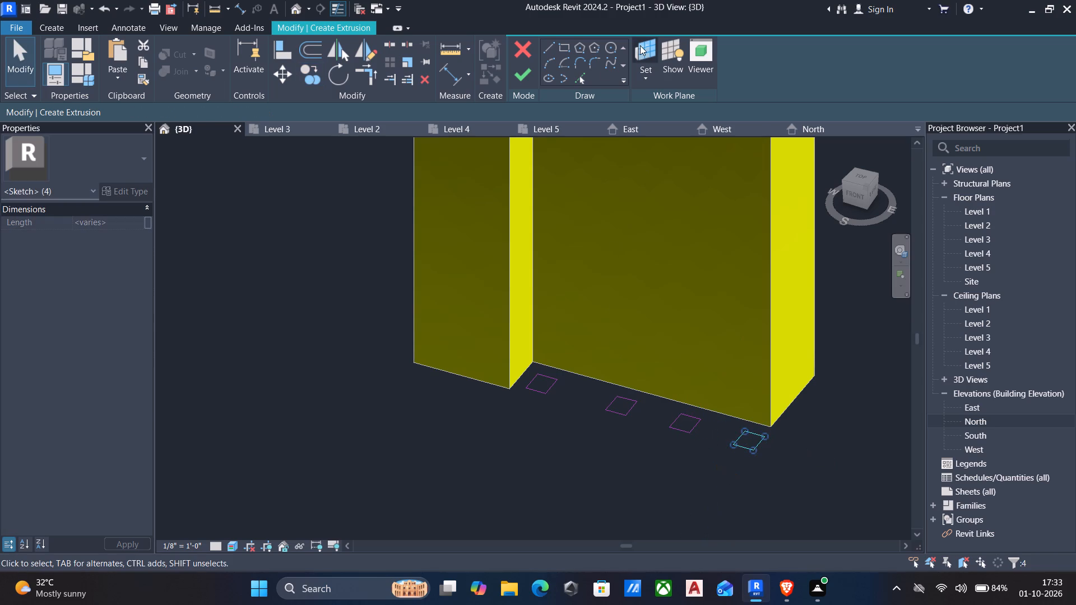
Nudge each of the four small rectangles slightly along the row toward the recess's inner side face.
{"action": "scroll", "coordinate": [585, 176], "scroll_direction": "down", "scroll_amount": 3}
{"action": "middle_click_drag", "start_coordinate": [566, 247], "coordinate": [529, 343]}
{"action": "scroll", "coordinate": [550, 329], "scroll_direction": "down", "scroll_amount": 3}
{"action": "middle_click_drag", "start_coordinate": [563, 293], "coordinate": [549, 321]}
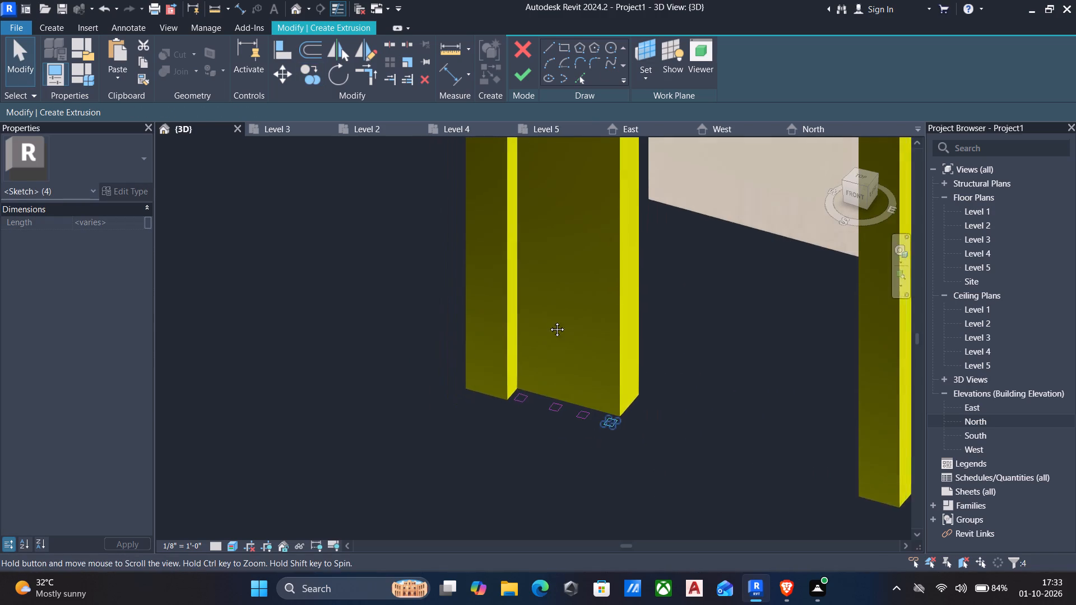
{"action": "middle_click_drag", "start_coordinate": [549, 321], "coordinate": [549, 392]}
{"action": "key", "text": "Escape"}
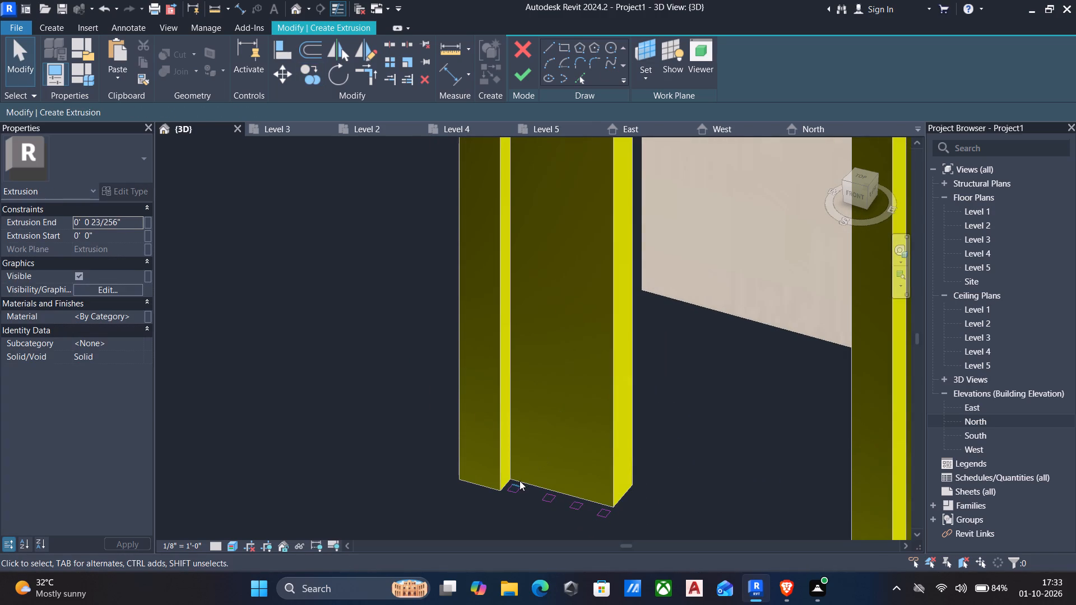
{"action": "scroll", "coordinate": [518, 499], "scroll_direction": "up", "scroll_amount": 4}
{"action": "left_click_drag", "start_coordinate": [524, 506], "coordinate": [447, 454]}
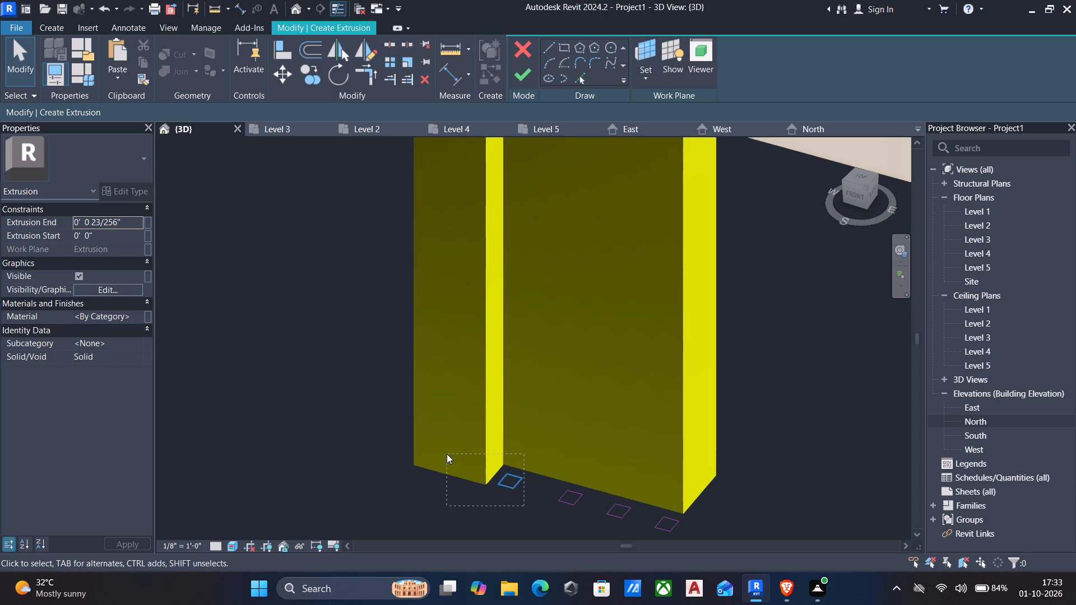
{"action": "key", "text": "Left"}
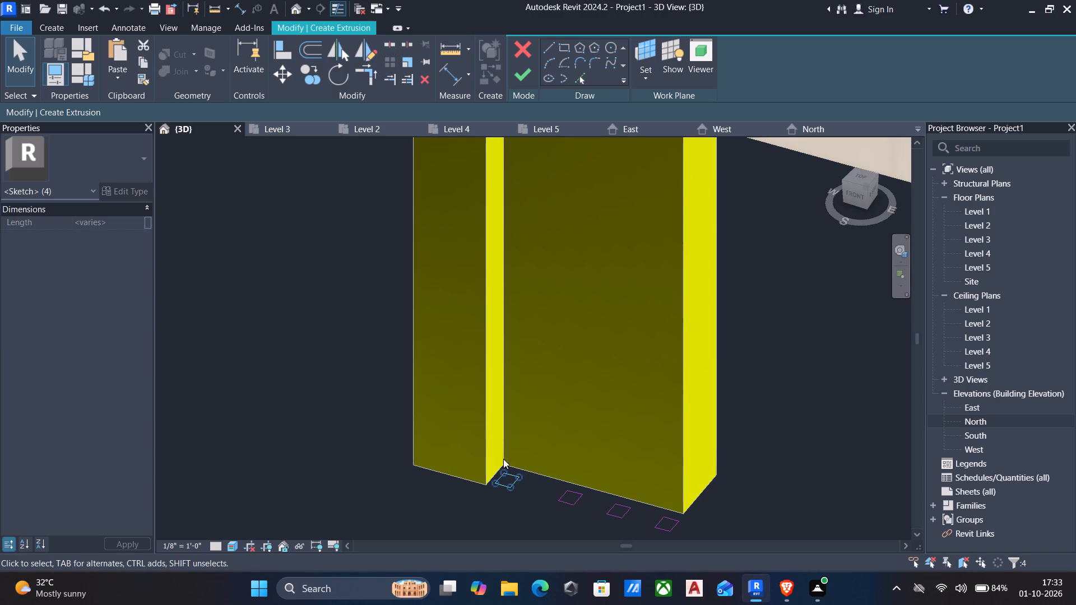
{"action": "left_click_drag", "start_coordinate": [589, 525], "coordinate": [546, 479]}
{"action": "key", "text": "Left"}
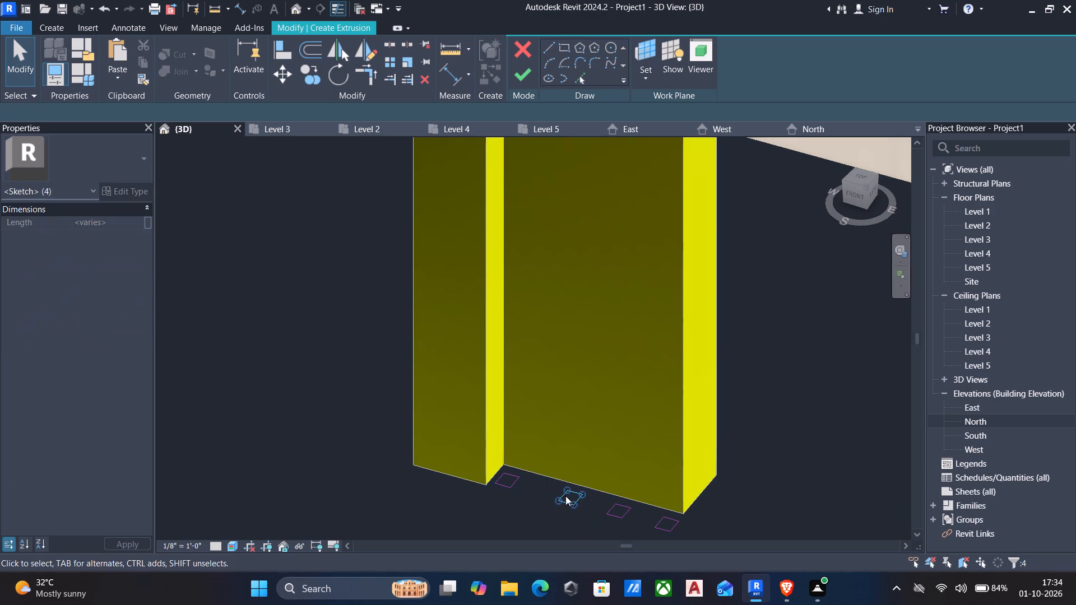
{"action": "key", "text": "Left"}
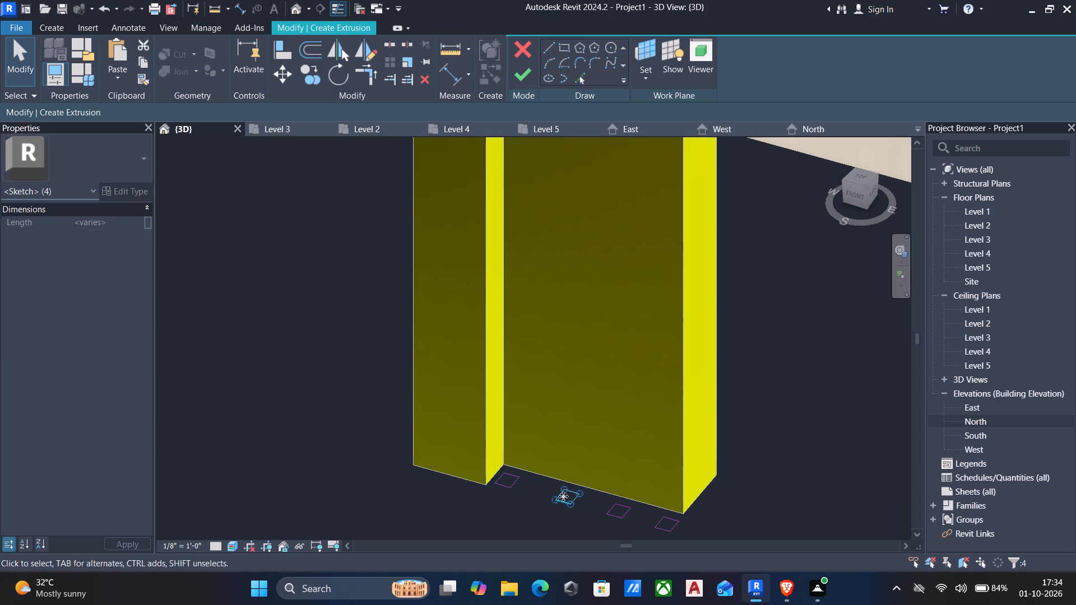
{"action": "middle_click_drag", "start_coordinate": [578, 505], "coordinate": [569, 469]}
{"action": "left_click_drag", "start_coordinate": [615, 500], "coordinate": [601, 459]}
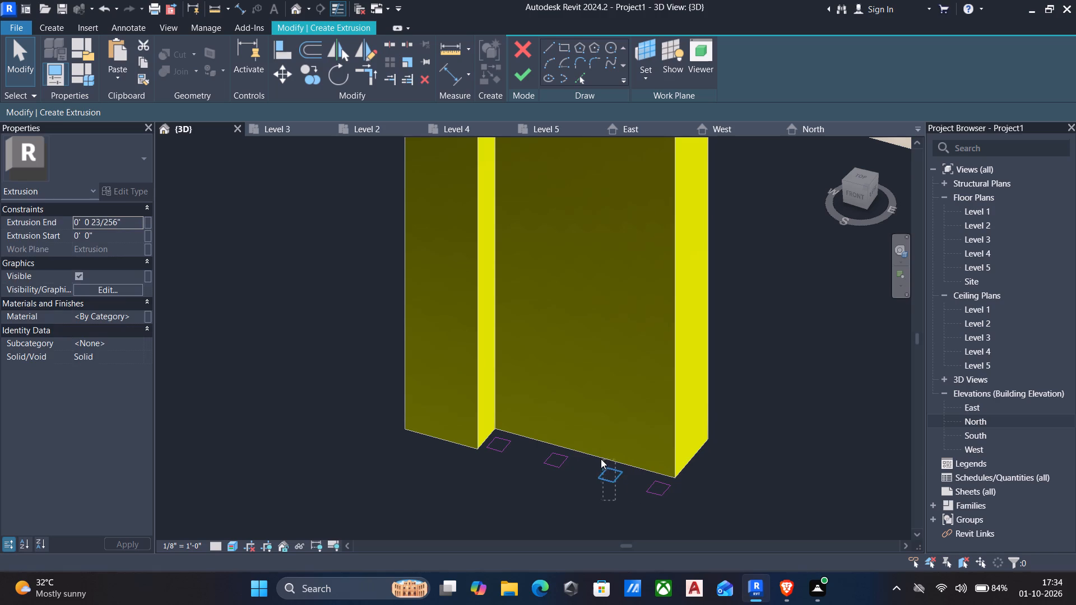
{"action": "left_click_drag", "start_coordinate": [601, 459], "coordinate": [600, 458]}
{"action": "key", "text": "Left"}
{"action": "left_click_drag", "start_coordinate": [671, 515], "coordinate": [649, 467]}
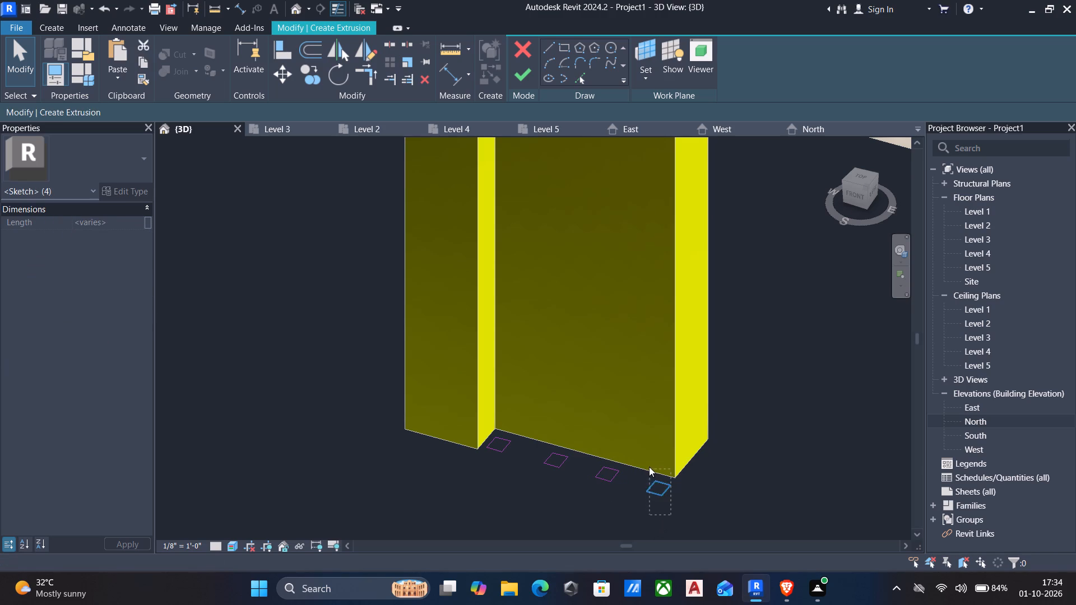
{"action": "left_click_drag", "start_coordinate": [649, 467], "coordinate": [637, 466]}
{"action": "key", "text": "Left"}
{"action": "scroll", "coordinate": [631, 425], "scroll_direction": "down", "scroll_amount": 1}
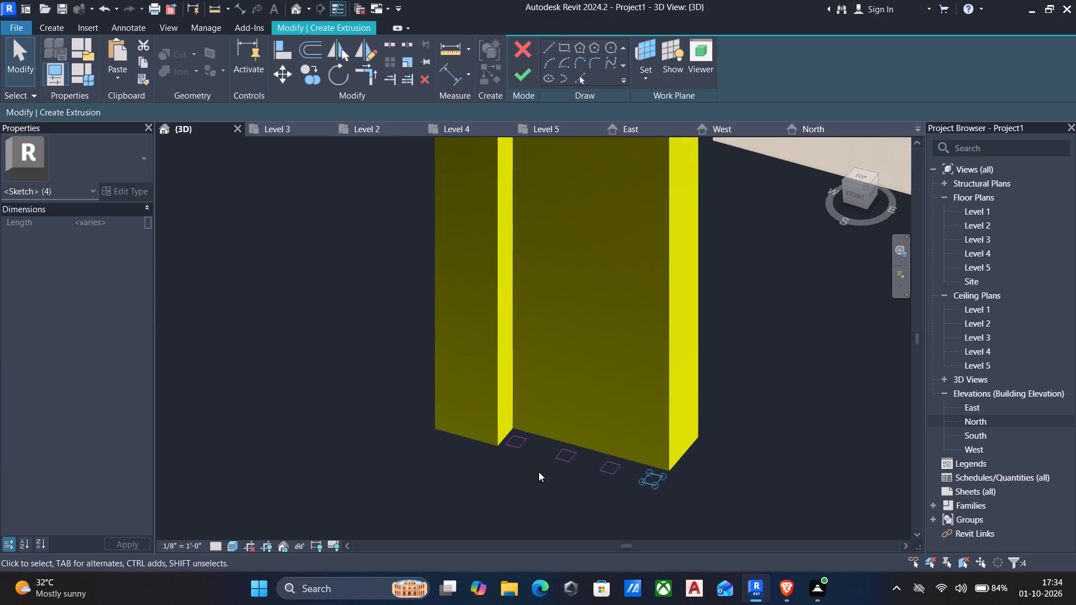
{"action": "key", "text": "Escape"}
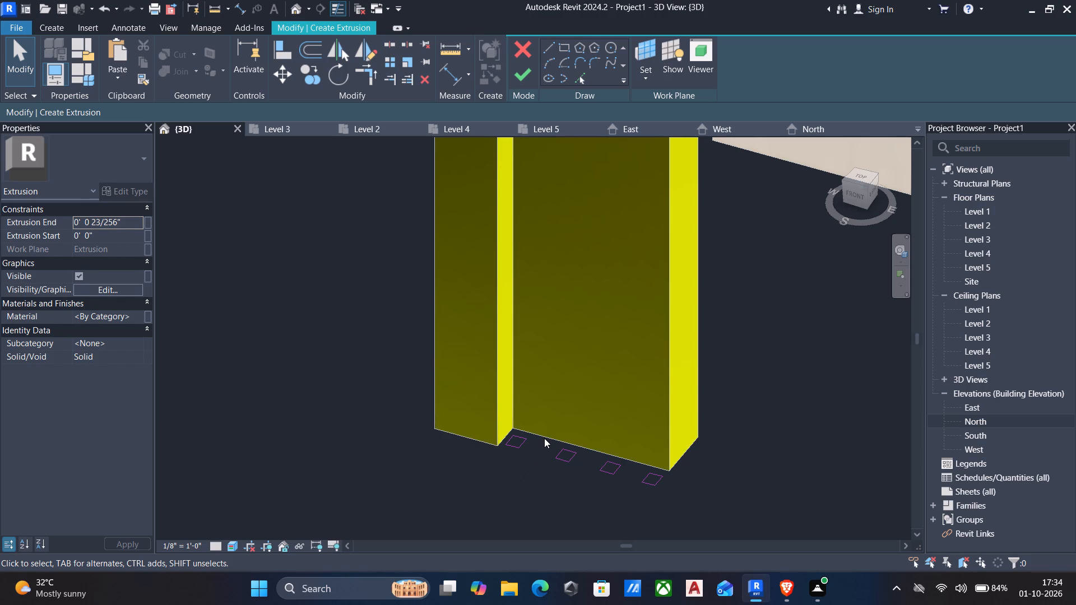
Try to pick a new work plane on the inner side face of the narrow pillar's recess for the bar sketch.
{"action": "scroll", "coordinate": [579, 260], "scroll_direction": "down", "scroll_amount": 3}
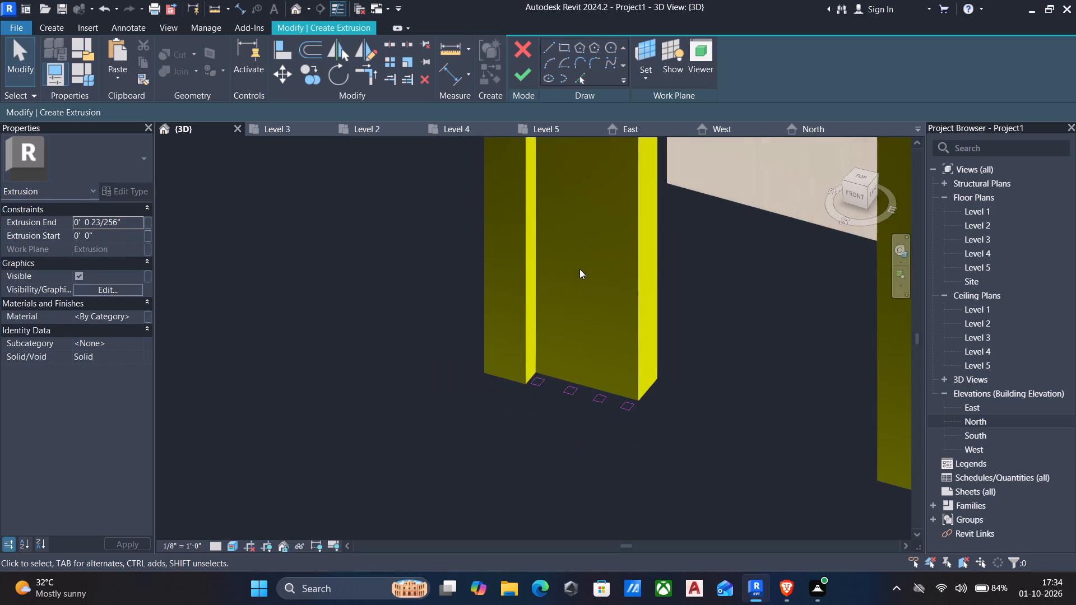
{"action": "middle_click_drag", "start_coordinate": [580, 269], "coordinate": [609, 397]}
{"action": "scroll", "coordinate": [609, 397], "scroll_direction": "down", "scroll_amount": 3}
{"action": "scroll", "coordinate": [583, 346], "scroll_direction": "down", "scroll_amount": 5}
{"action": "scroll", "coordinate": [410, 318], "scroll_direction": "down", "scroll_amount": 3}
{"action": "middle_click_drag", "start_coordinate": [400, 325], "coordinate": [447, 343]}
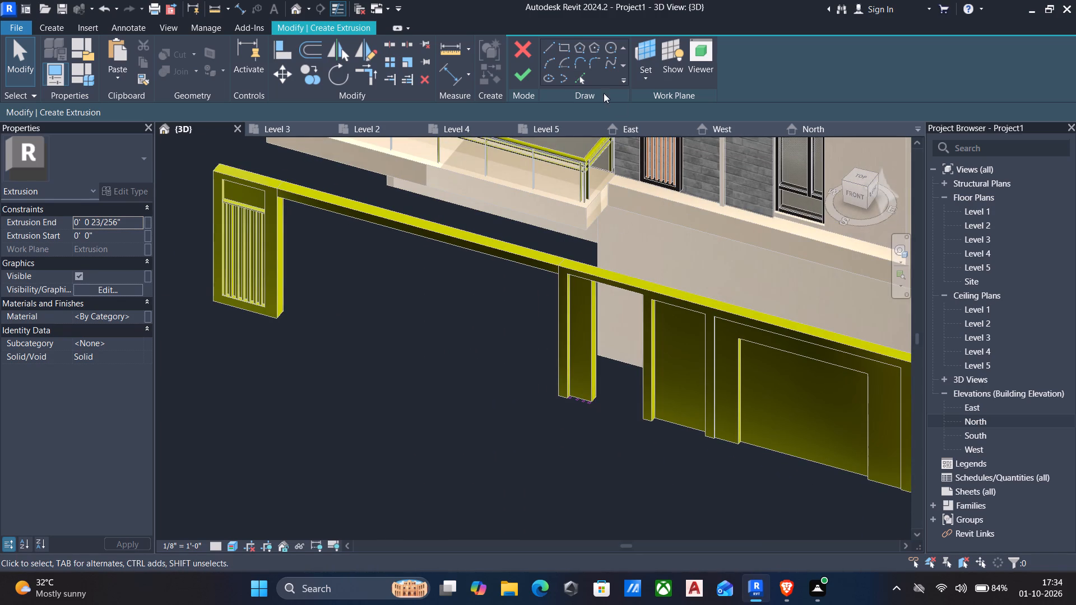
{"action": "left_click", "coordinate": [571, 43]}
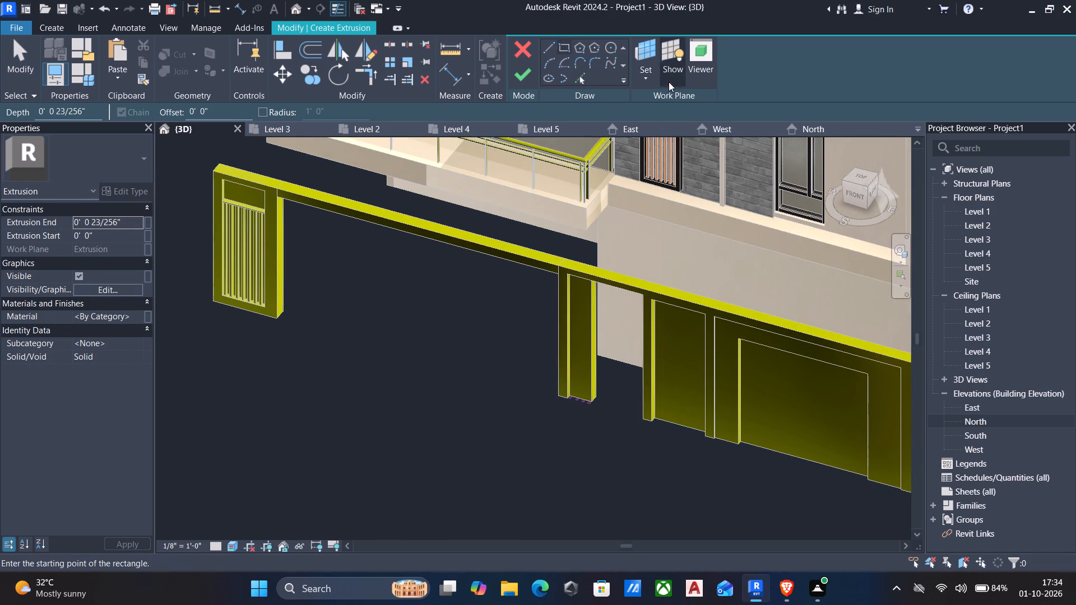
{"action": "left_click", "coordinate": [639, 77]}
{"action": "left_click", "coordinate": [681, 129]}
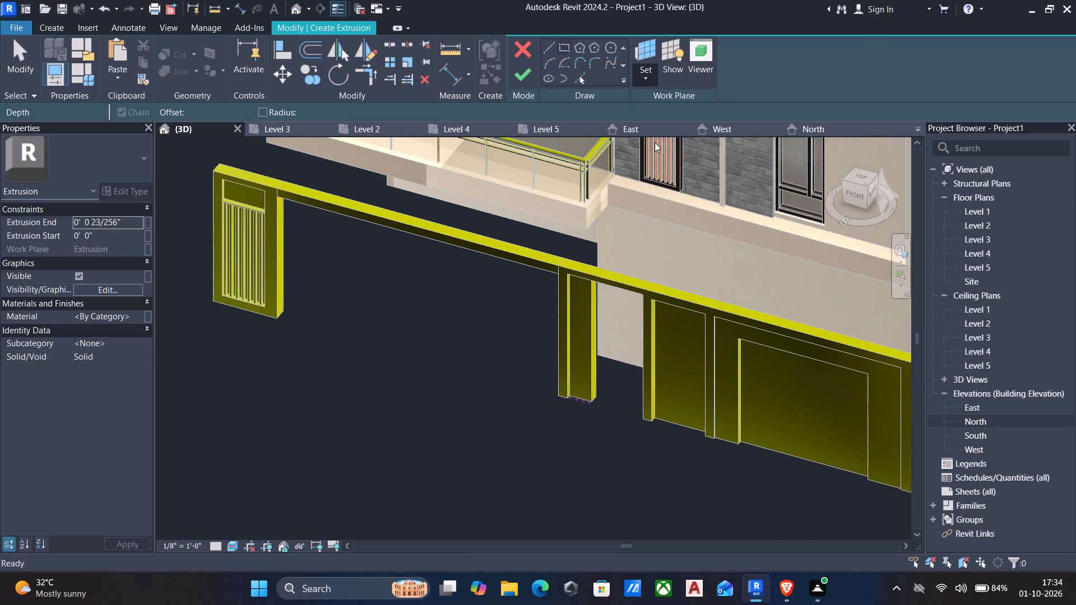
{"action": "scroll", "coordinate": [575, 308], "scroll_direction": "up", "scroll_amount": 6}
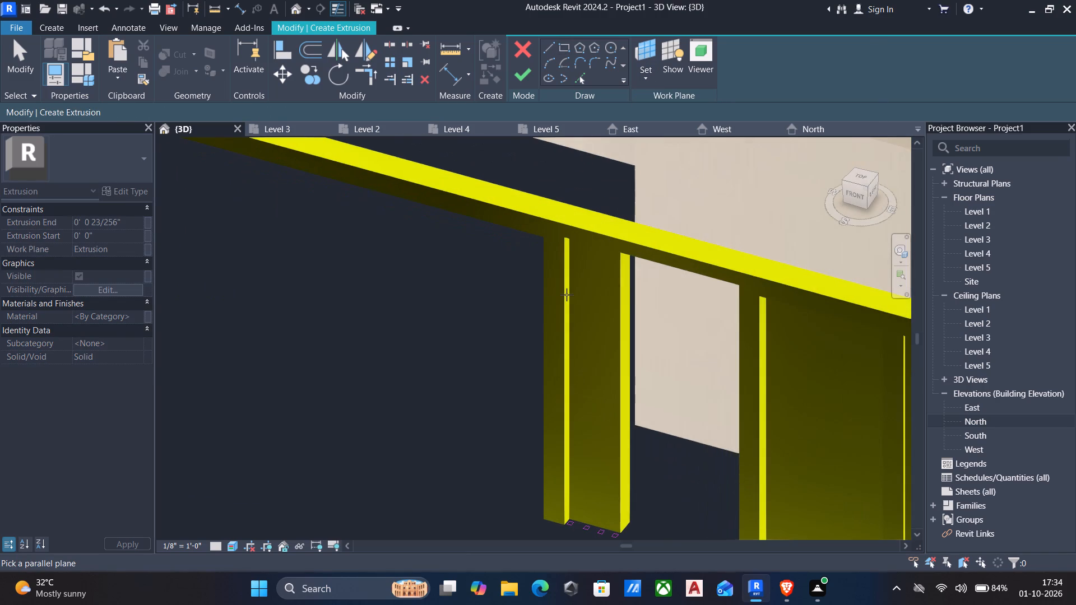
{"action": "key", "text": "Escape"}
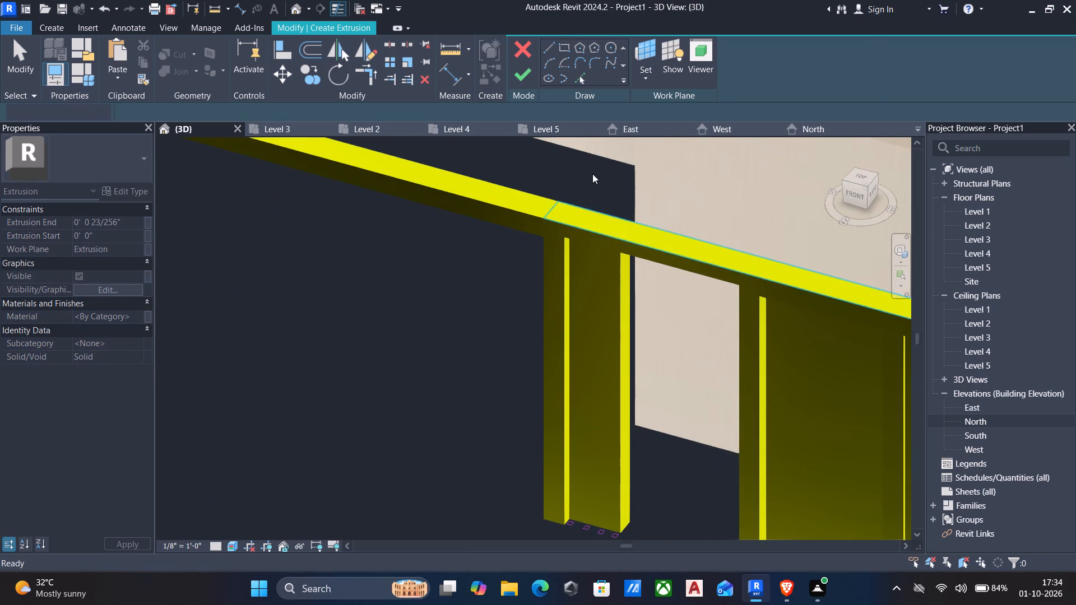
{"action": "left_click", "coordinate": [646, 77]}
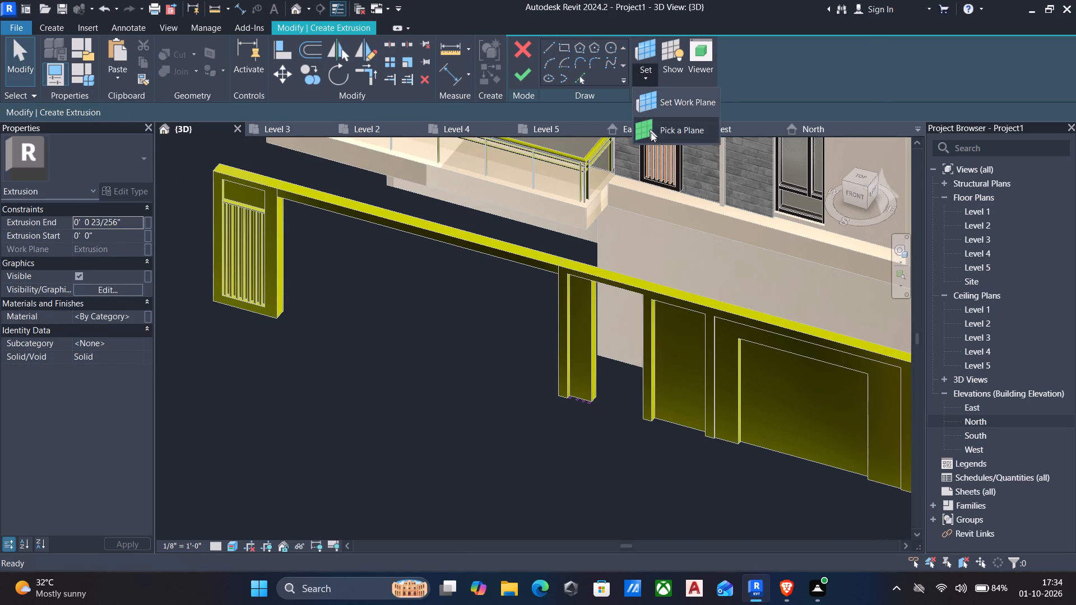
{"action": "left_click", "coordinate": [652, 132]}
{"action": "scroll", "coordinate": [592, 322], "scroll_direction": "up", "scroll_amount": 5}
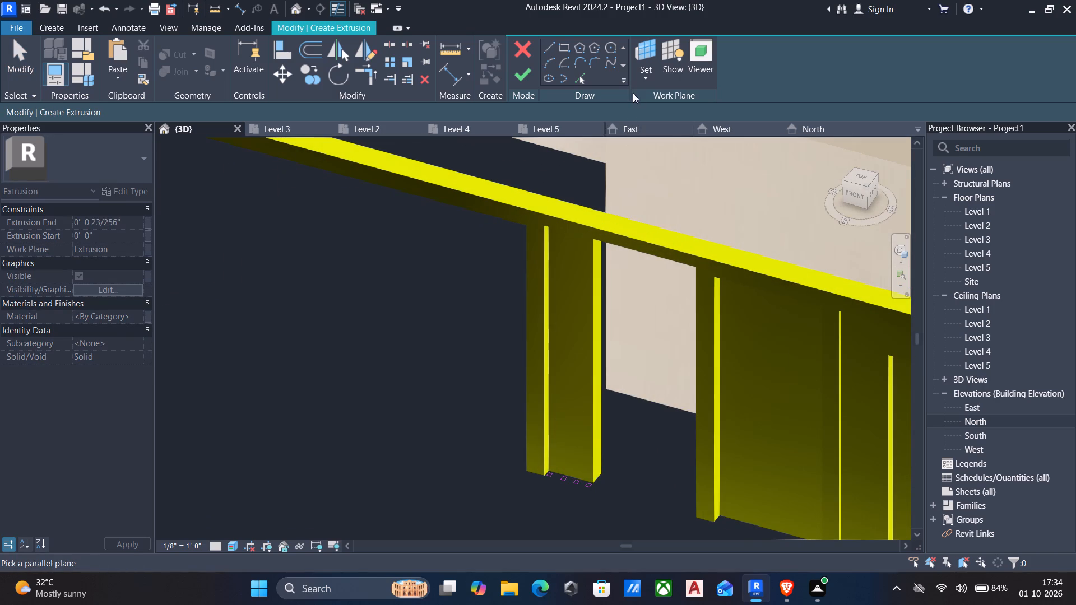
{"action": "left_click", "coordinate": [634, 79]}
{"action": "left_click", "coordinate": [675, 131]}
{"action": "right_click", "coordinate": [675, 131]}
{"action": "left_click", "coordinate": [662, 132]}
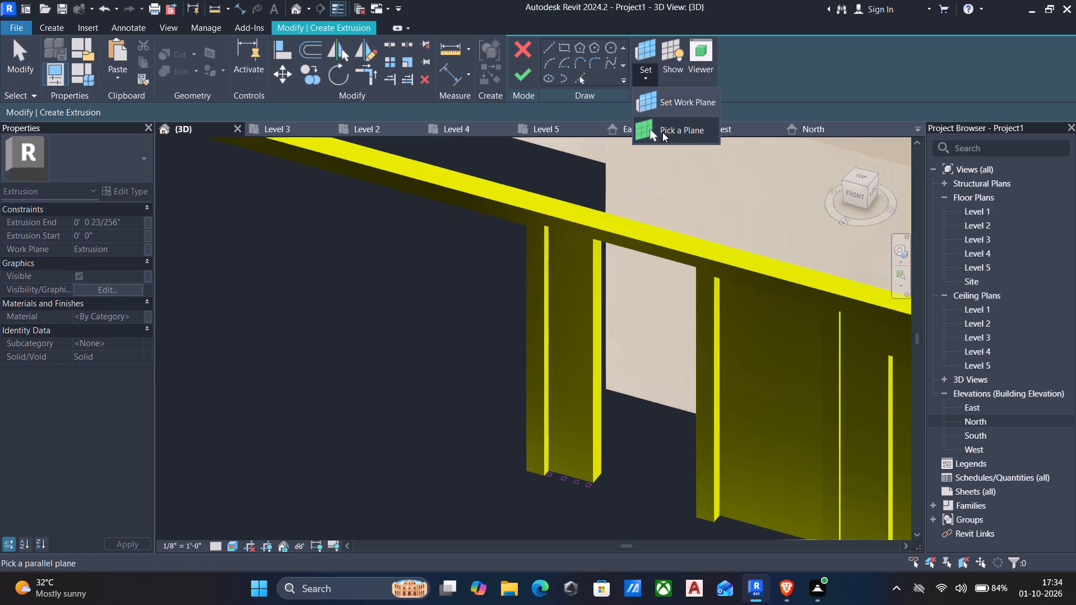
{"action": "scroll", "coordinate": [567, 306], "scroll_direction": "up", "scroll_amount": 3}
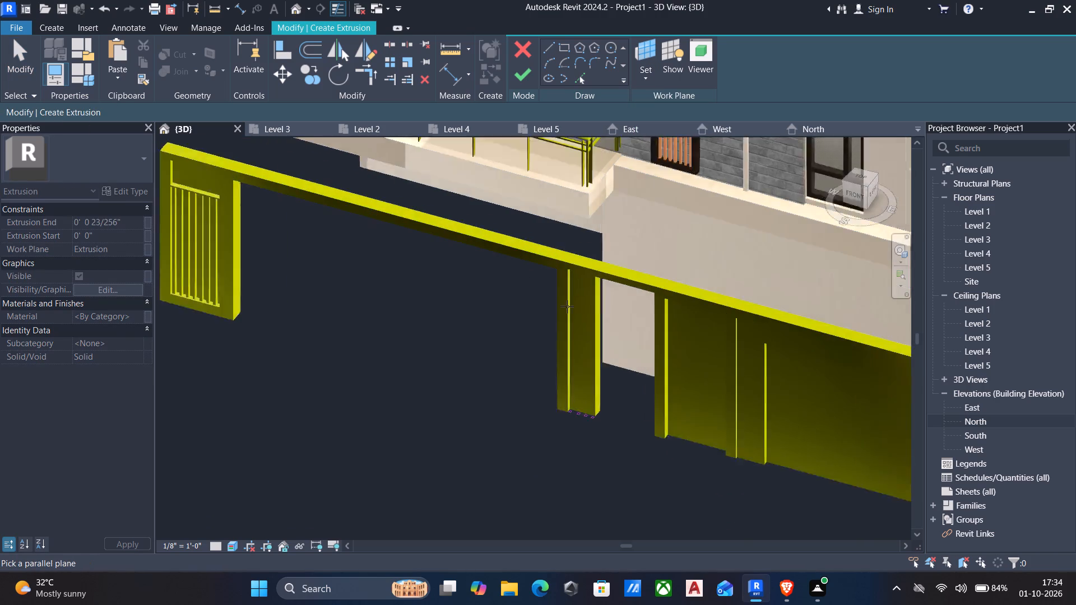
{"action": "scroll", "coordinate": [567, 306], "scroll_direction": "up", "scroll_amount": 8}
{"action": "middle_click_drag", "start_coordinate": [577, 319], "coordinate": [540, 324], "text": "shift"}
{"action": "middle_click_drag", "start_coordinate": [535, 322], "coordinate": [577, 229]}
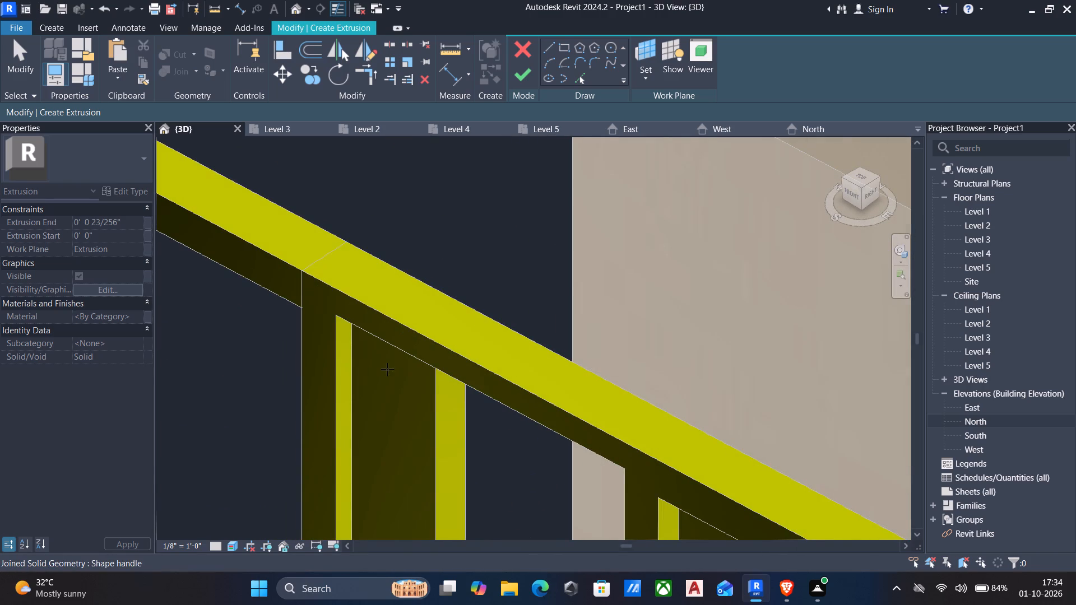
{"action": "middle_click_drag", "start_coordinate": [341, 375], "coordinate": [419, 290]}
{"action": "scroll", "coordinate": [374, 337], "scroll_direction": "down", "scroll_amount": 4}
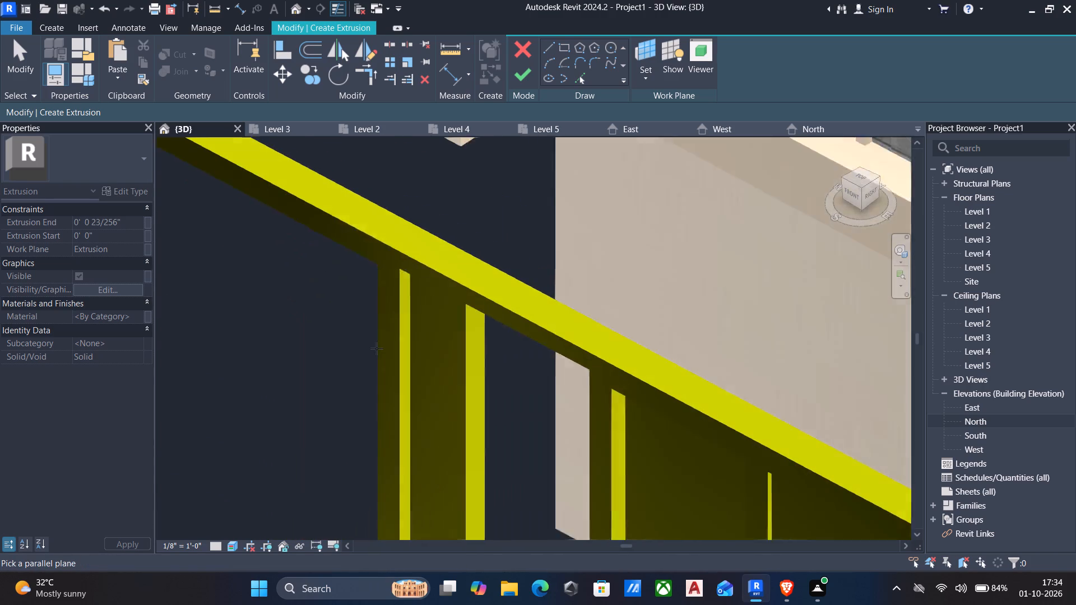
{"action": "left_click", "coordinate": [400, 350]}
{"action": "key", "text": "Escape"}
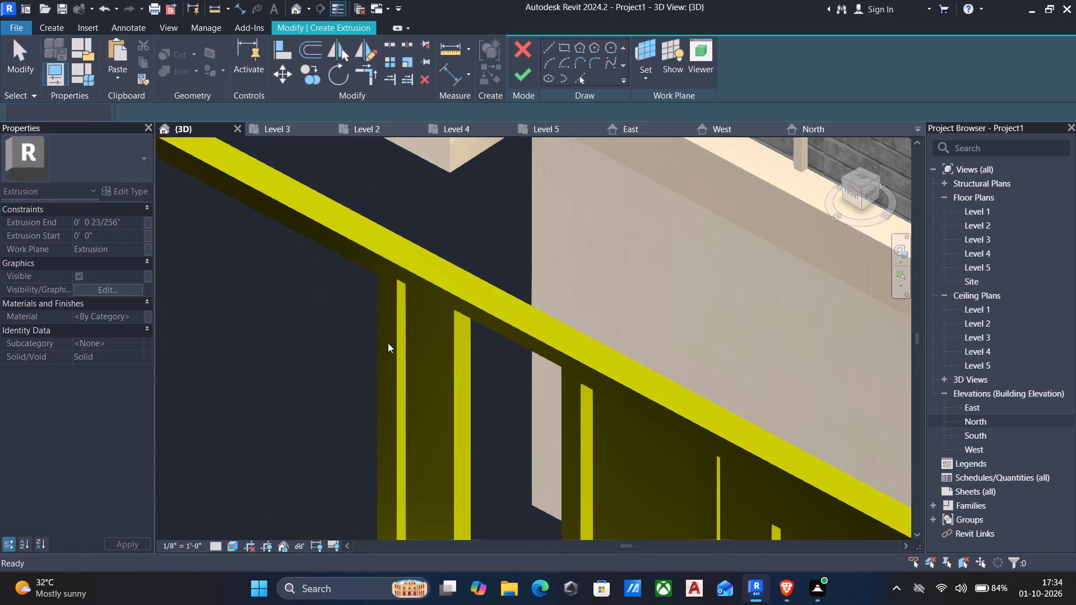
Finish the extrusion of the four small rectangles at the base of the narrow pillar's recess.
{"action": "left_click", "coordinate": [523, 75]}
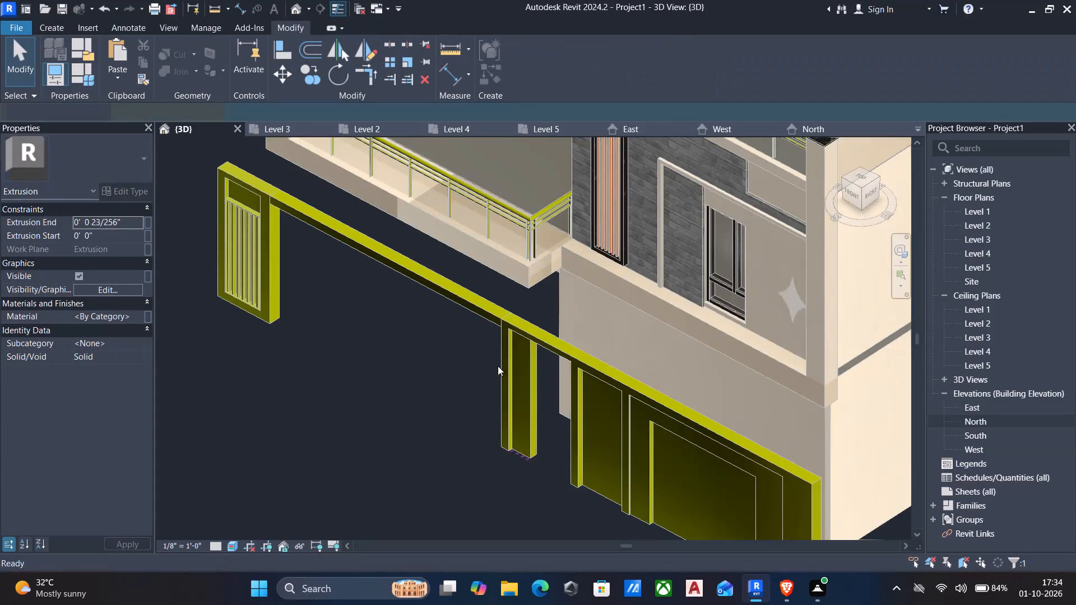
{"action": "scroll", "coordinate": [480, 416], "scroll_direction": "up", "scroll_amount": 3}
{"action": "middle_click_drag", "start_coordinate": [401, 387], "coordinate": [396, 291]}
{"action": "scroll", "coordinate": [395, 294], "scroll_direction": "up", "scroll_amount": 1}
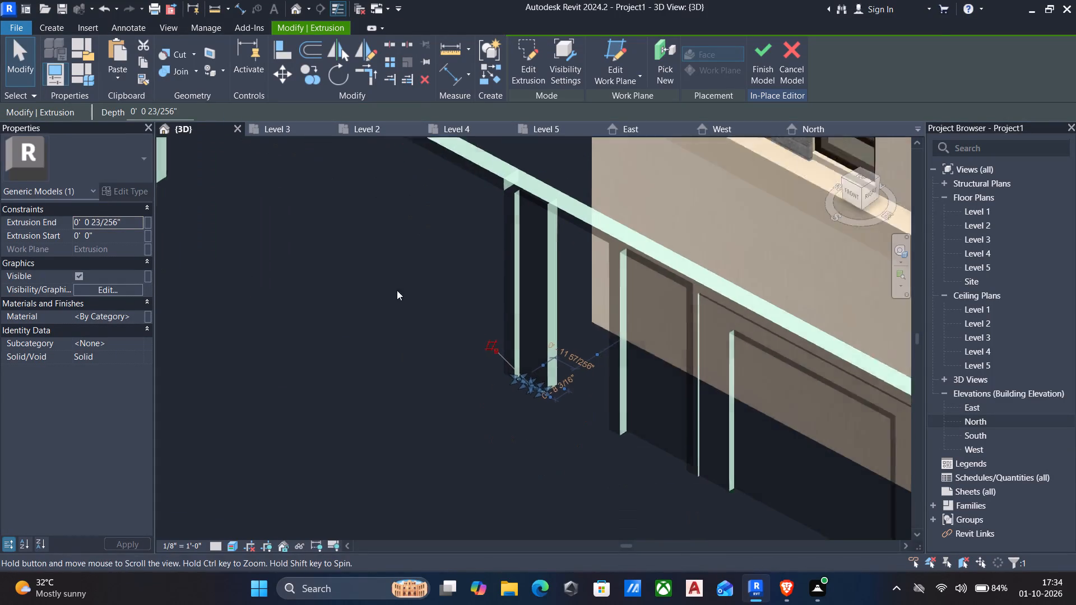
{"action": "key", "text": "Escape"}
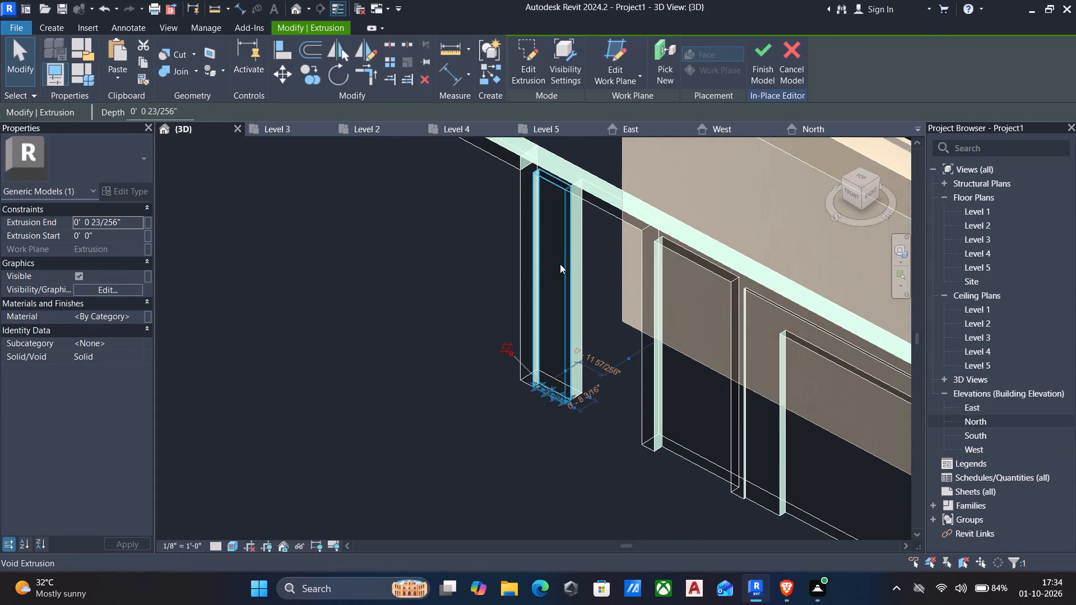
Start another solid extrusion with its work plane on the inner side face of the narrow pillar's recess.
{"action": "left_click", "coordinate": [55, 32]}
{"action": "left_click", "coordinate": [123, 58]}
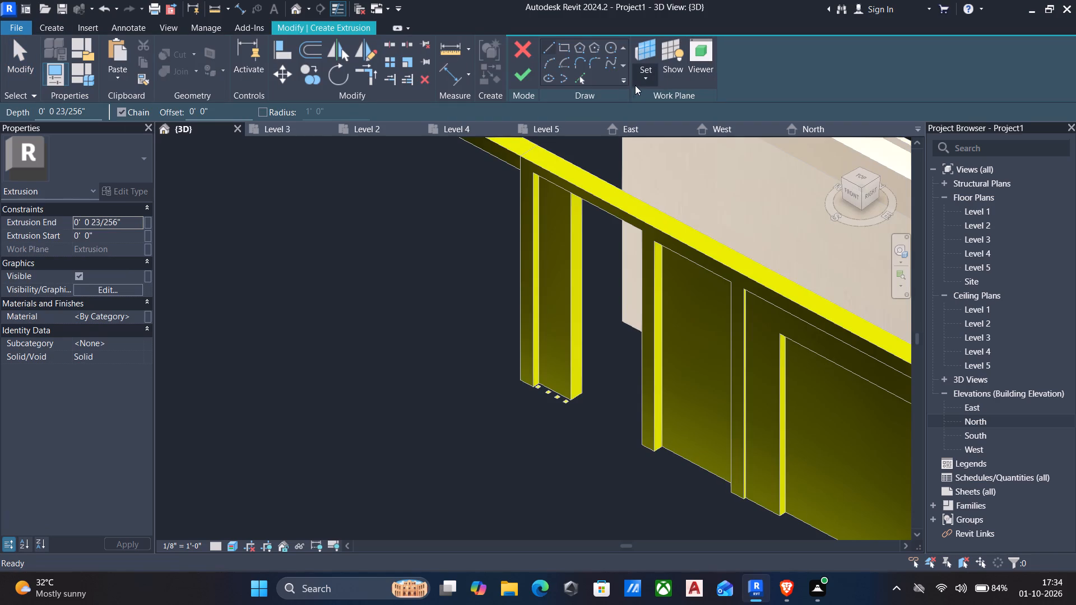
{"action": "left_click", "coordinate": [641, 82]}
{"action": "left_click", "coordinate": [670, 128]}
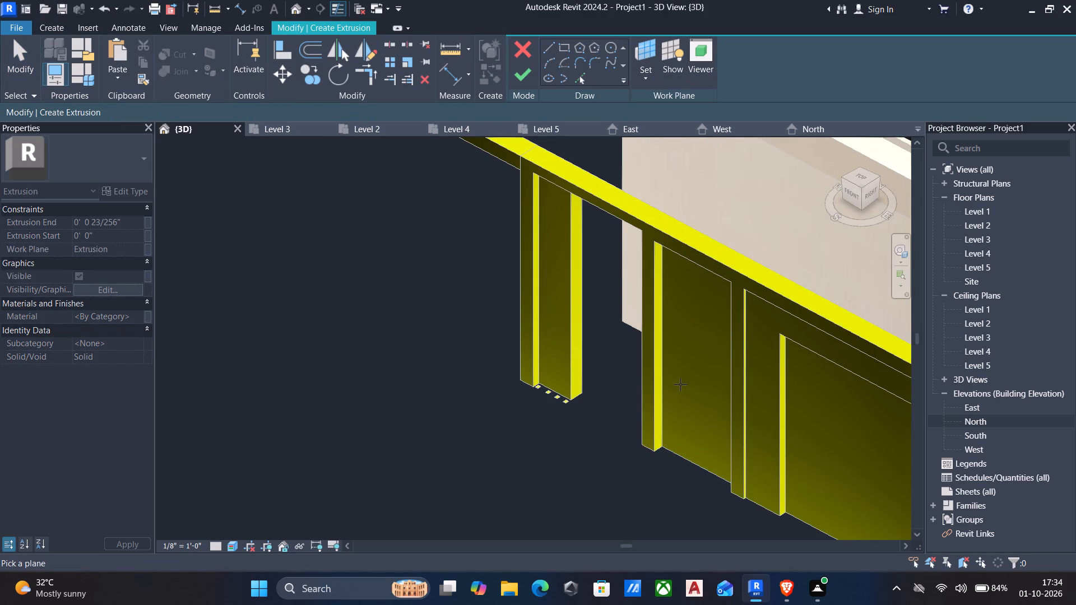
{"action": "middle_click_drag", "start_coordinate": [680, 384], "coordinate": [631, 374]}
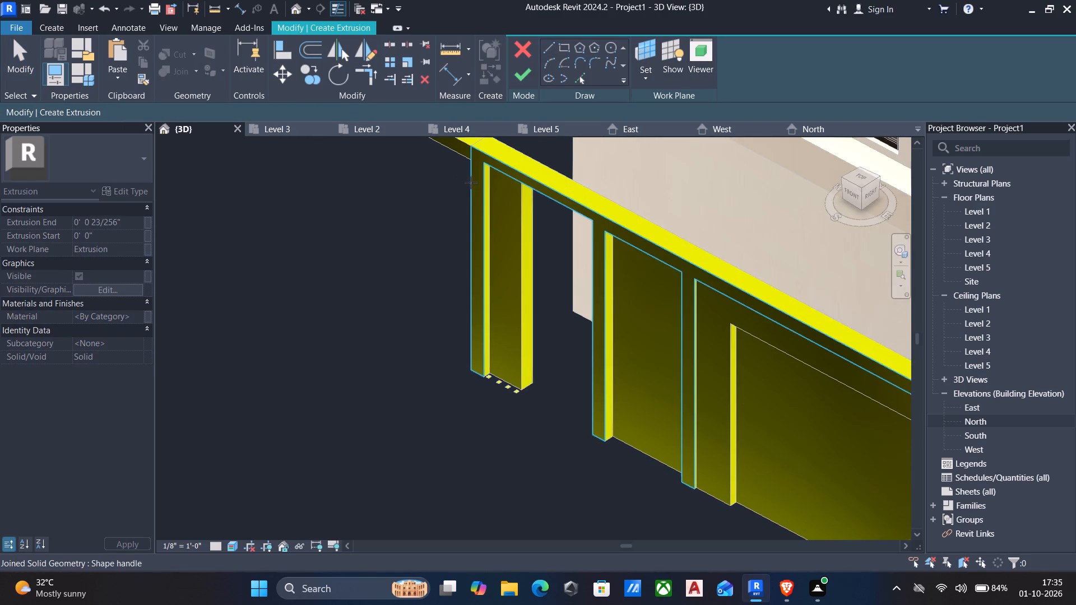
{"action": "left_click", "coordinate": [488, 192]}
Sketch a rectangle about 2 5/8" high across the full depth of the recess's side face near its top, and finish the extrusion.
{"action": "scroll", "coordinate": [463, 194], "scroll_direction": "down", "scroll_amount": 2}
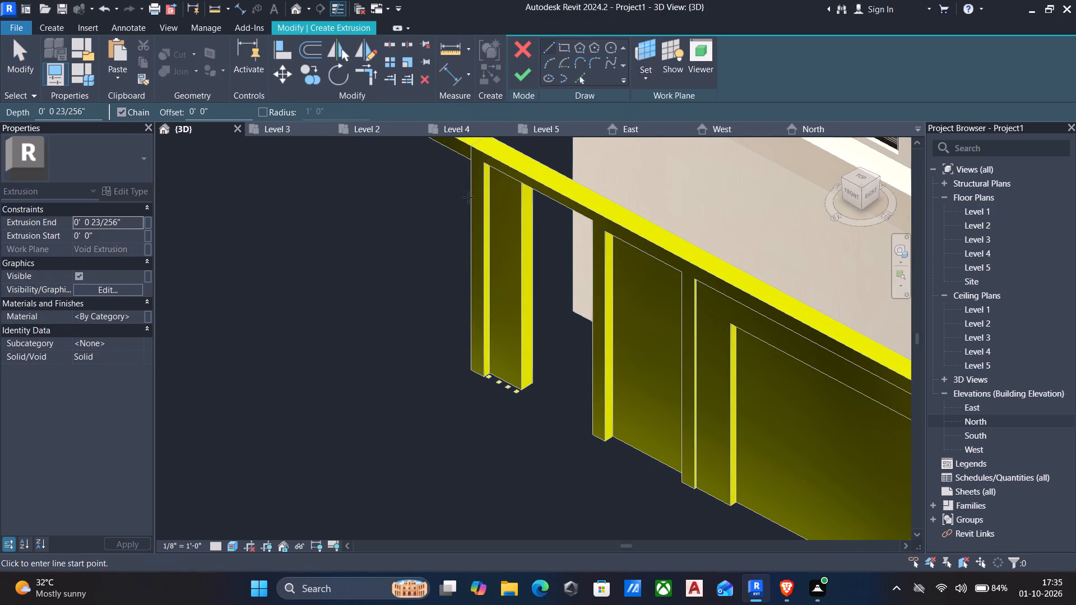
{"action": "scroll", "coordinate": [469, 197], "scroll_direction": "down", "scroll_amount": 1}
{"action": "left_click", "coordinate": [565, 49]}
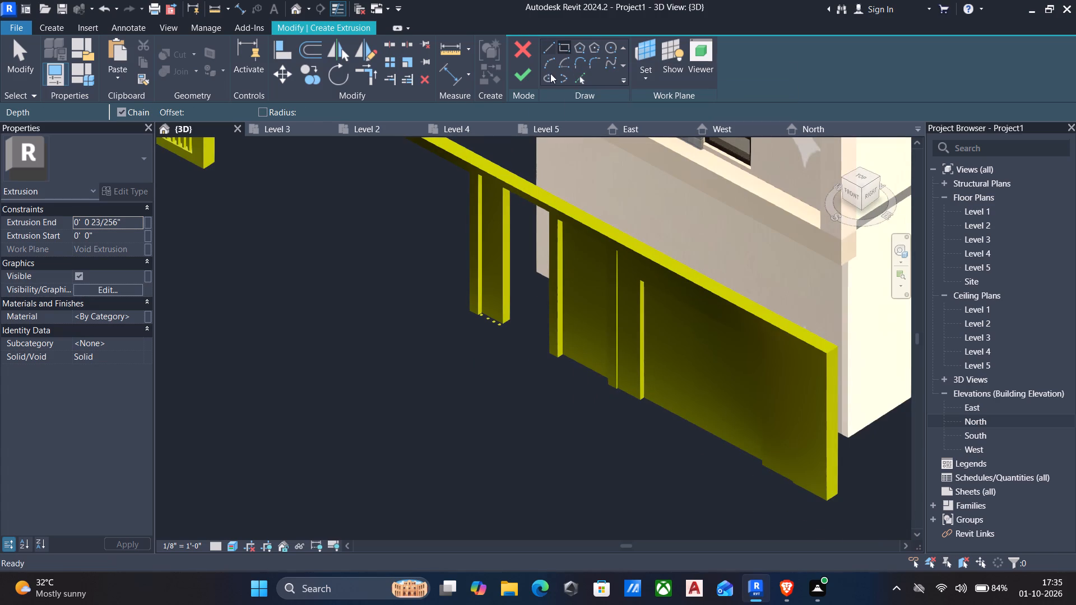
{"action": "scroll", "coordinate": [492, 203], "scroll_direction": "up", "scroll_amount": 5}
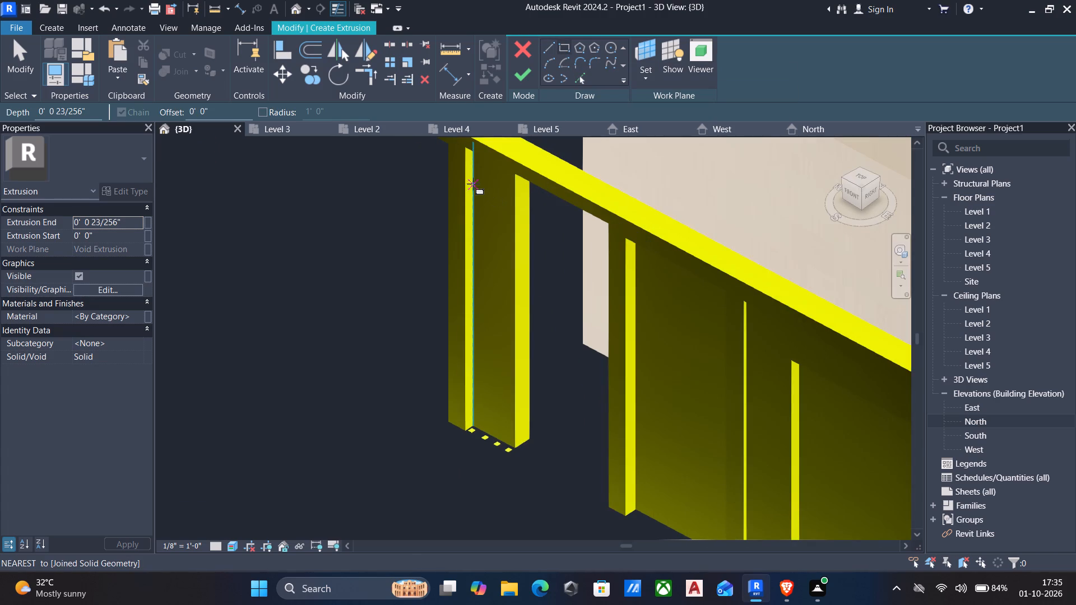
{"action": "scroll", "coordinate": [466, 190], "scroll_direction": "up", "scroll_amount": 4}
{"action": "left_click", "coordinate": [465, 191]}
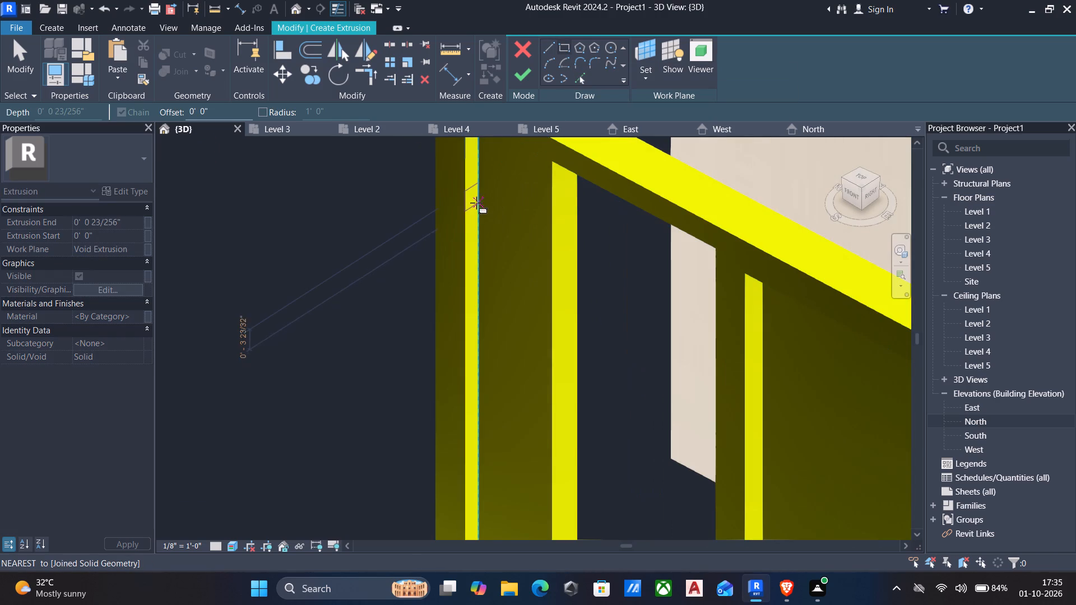
{"action": "left_click", "coordinate": [479, 197]}
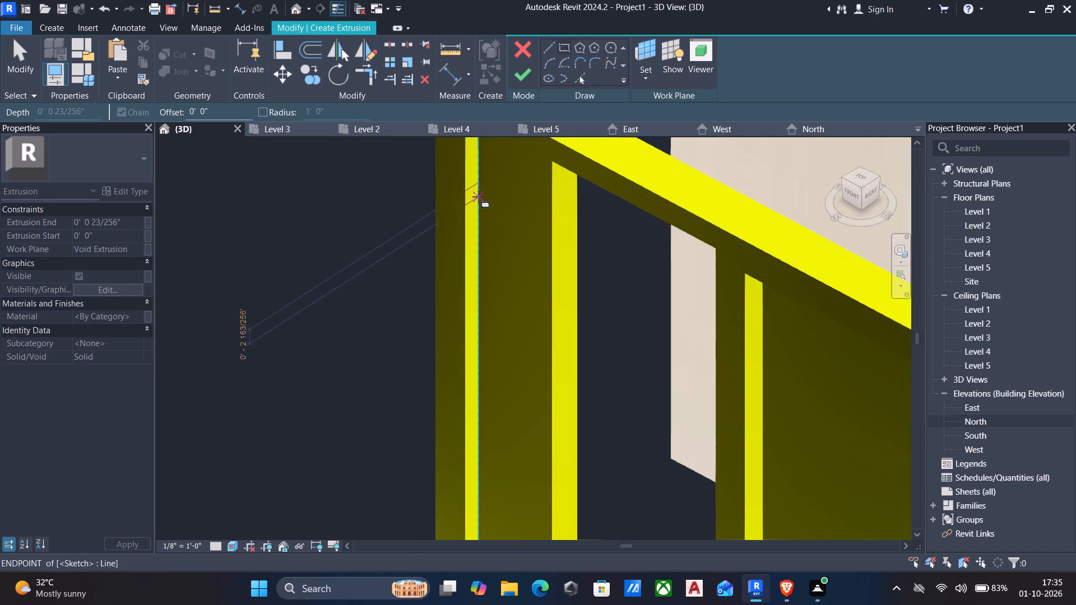
{"action": "key", "text": "Escape"}
{"action": "scroll", "coordinate": [423, 228], "scroll_direction": "down", "scroll_amount": 3}
{"action": "middle_click_drag", "start_coordinate": [410, 230], "coordinate": [418, 243]}
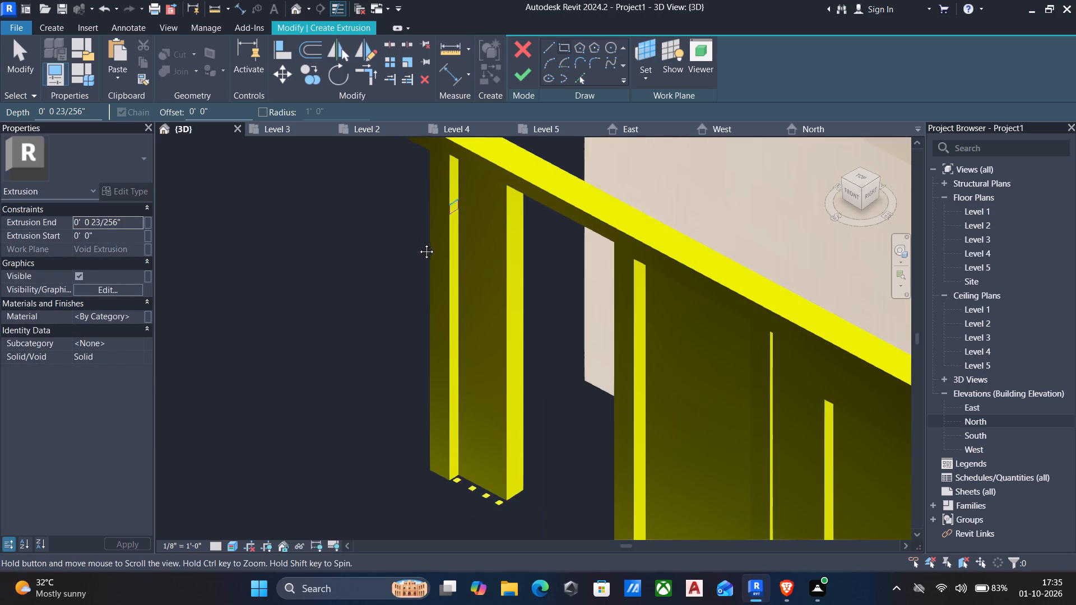
{"action": "middle_click_drag", "start_coordinate": [418, 243], "coordinate": [419, 245]}
{"action": "key", "text": "Escape"}
{"action": "left_click", "coordinate": [518, 76]}
Stretch the thin rectangular extrusion across the narrow pillar's recess to a depth of about 10" as a horizontal crossbar.
{"action": "scroll", "coordinate": [442, 224], "scroll_direction": "down", "scroll_amount": 4}
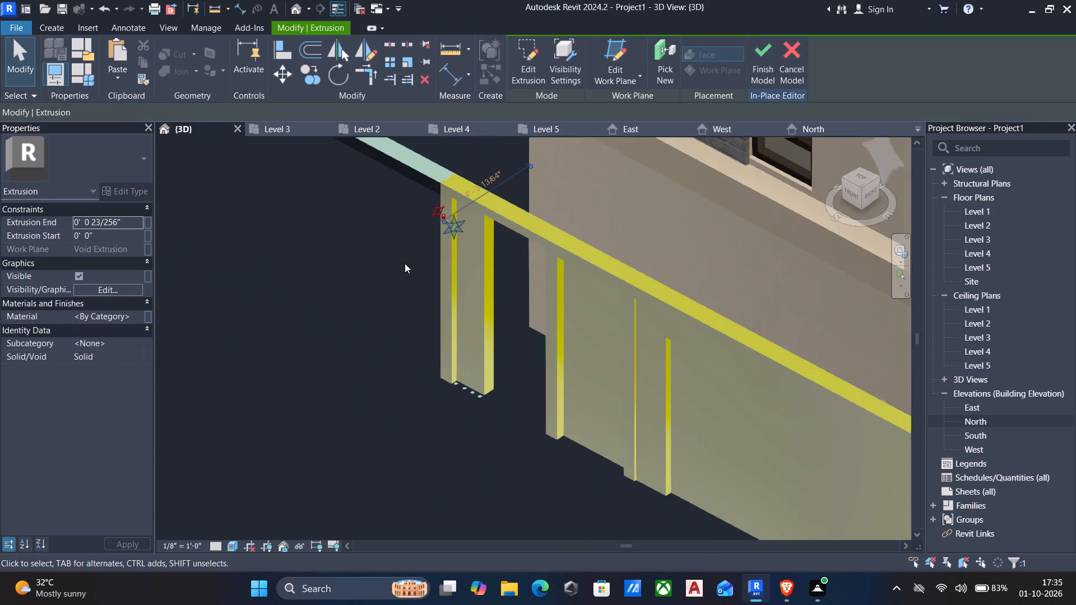
{"action": "middle_click_drag", "start_coordinate": [404, 265], "coordinate": [417, 270]}
{"action": "scroll", "coordinate": [416, 256], "scroll_direction": "up", "scroll_amount": 3}
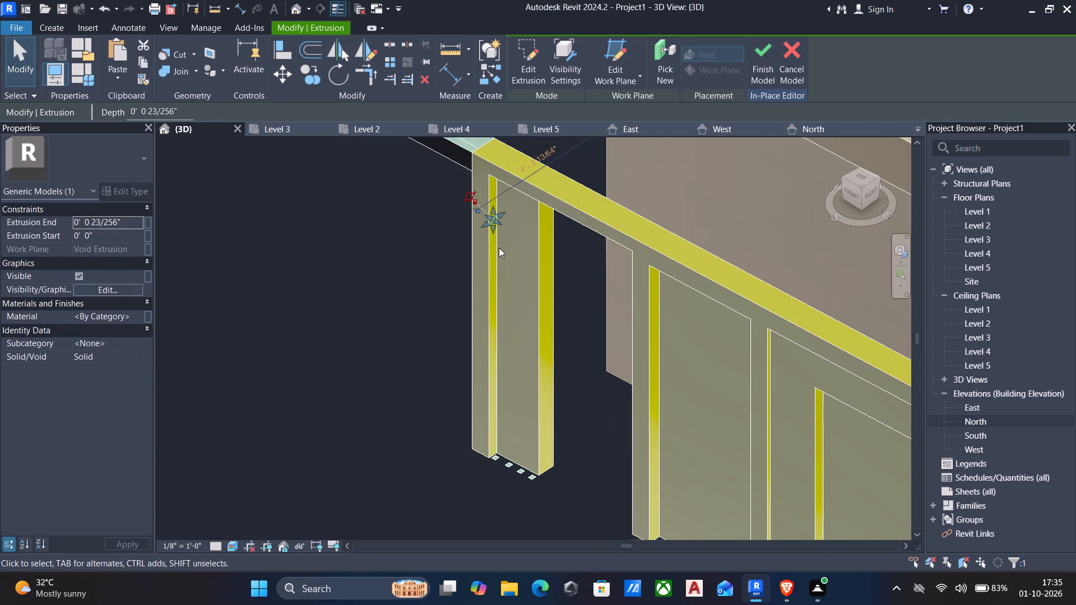
{"action": "left_click", "coordinate": [498, 219]}
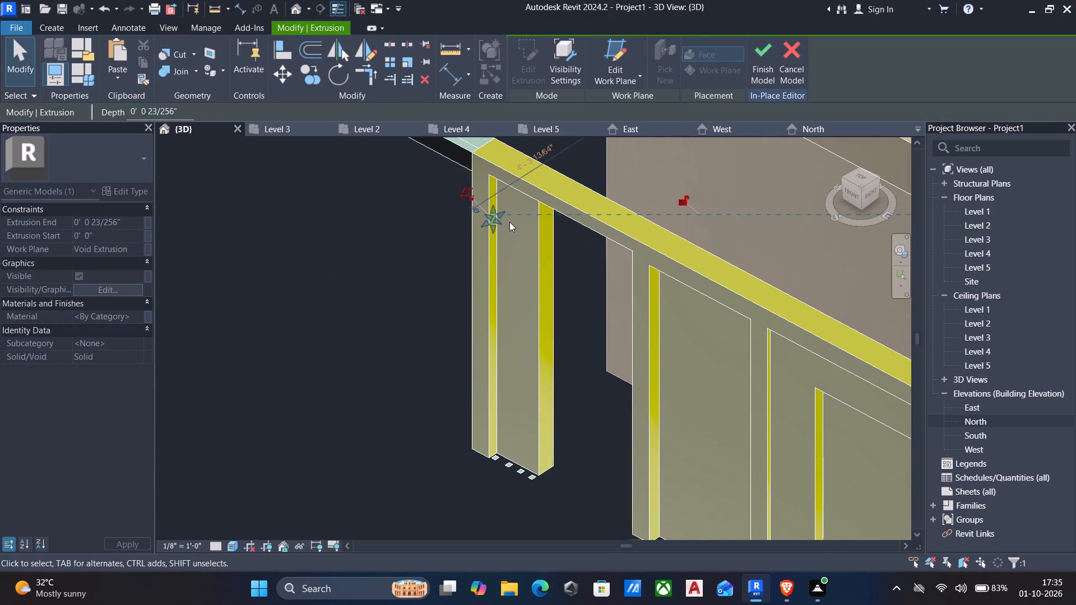
{"action": "key", "text": "ctrl+z"}
{"action": "scroll", "coordinate": [506, 222], "scroll_direction": "up", "scroll_amount": 3}
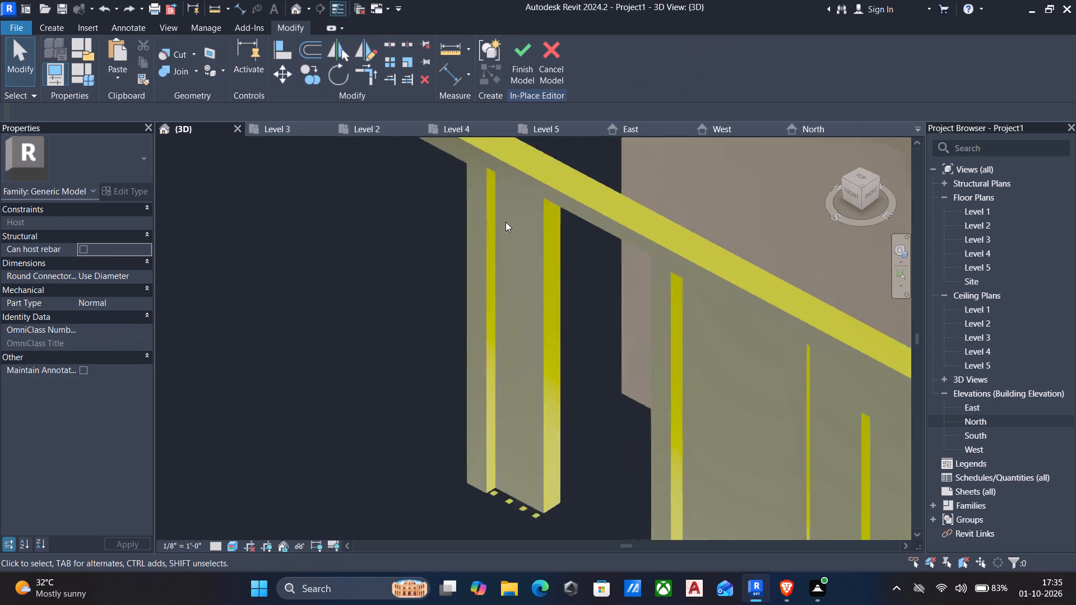
{"action": "left_click", "coordinate": [484, 218]}
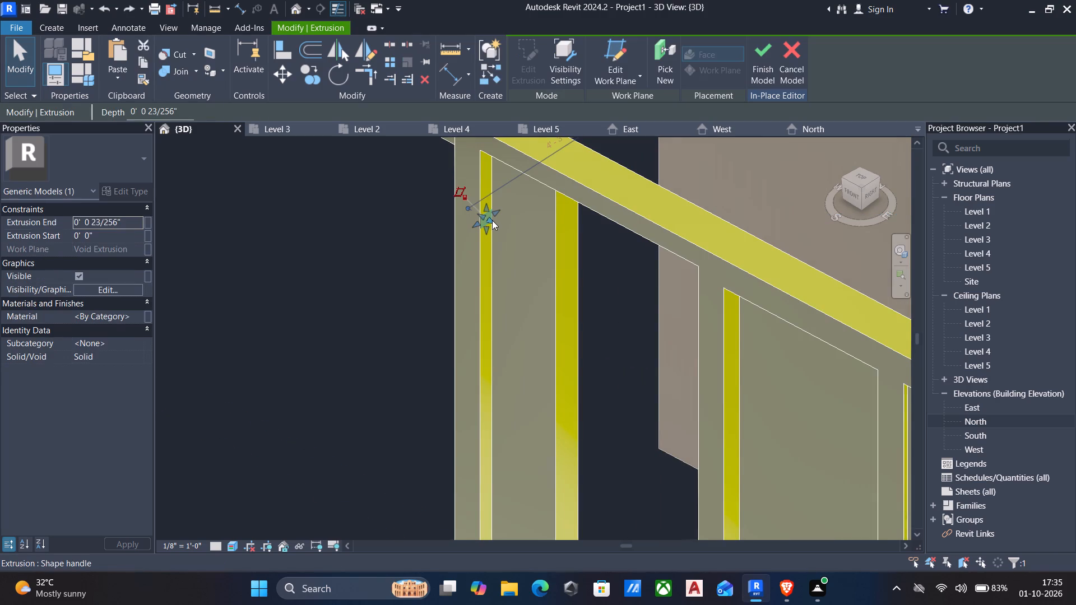
{"action": "left_click_drag", "start_coordinate": [492, 220], "coordinate": [532, 235]}
{"action": "key", "text": "Escape"}
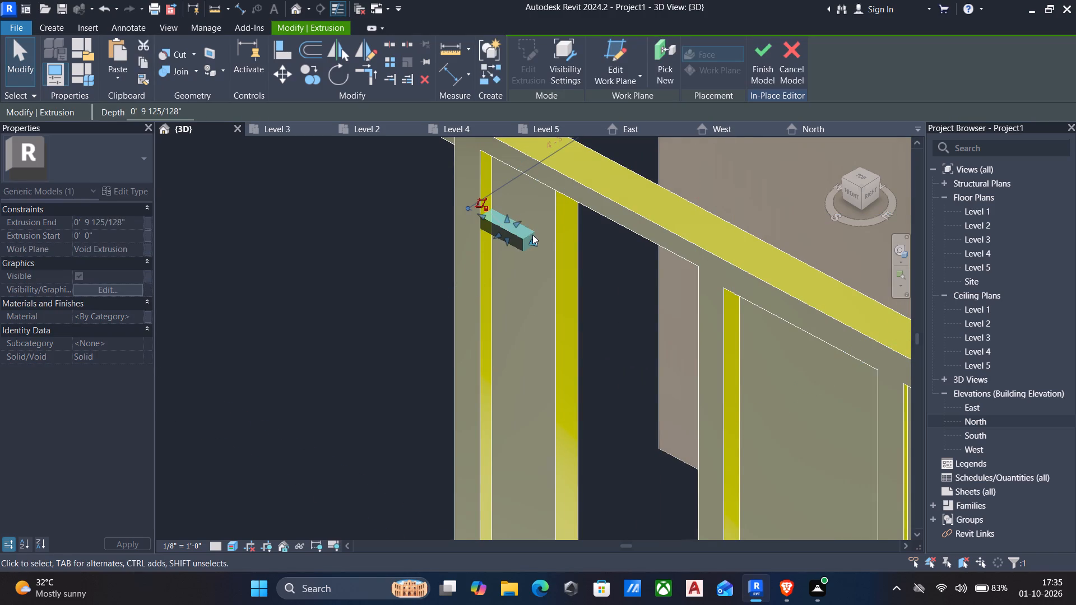
Align the free end of the narrow pillar's crossbar with the opposite inner side face of the recess.
{"action": "scroll", "coordinate": [370, 320], "scroll_direction": "down", "scroll_amount": 3}
{"action": "middle_click_drag", "start_coordinate": [359, 344], "coordinate": [436, 332], "text": "shift"}
{"action": "scroll", "coordinate": [436, 332], "scroll_direction": "down", "scroll_amount": 3}
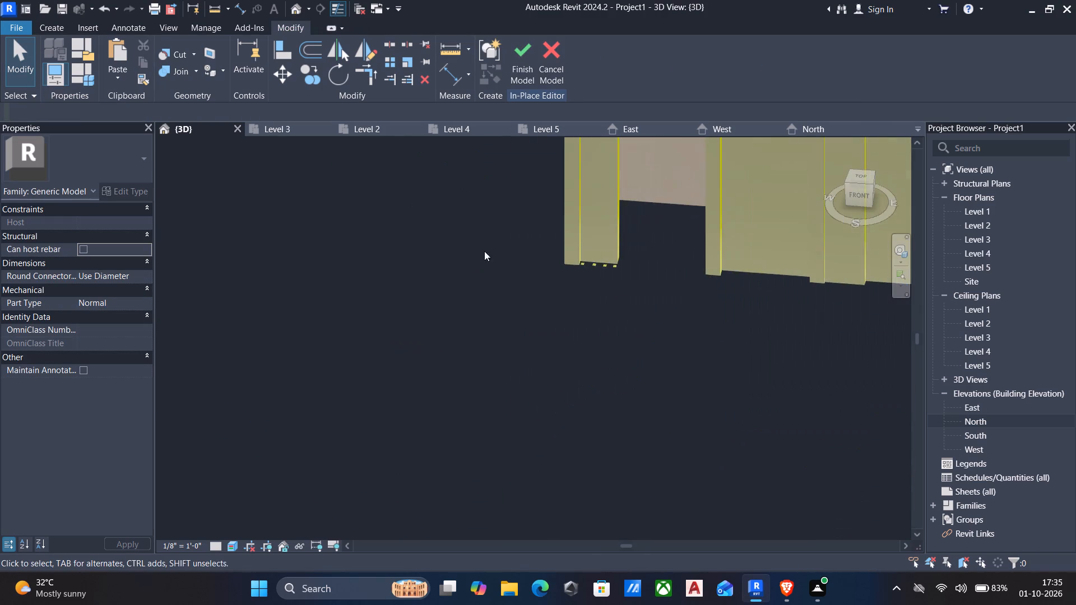
{"action": "middle_click_drag", "start_coordinate": [484, 251], "coordinate": [468, 398]}
{"action": "middle_click_drag", "start_coordinate": [549, 325], "coordinate": [523, 349]}
{"action": "scroll", "coordinate": [579, 287], "scroll_direction": "up", "scroll_amount": 3}
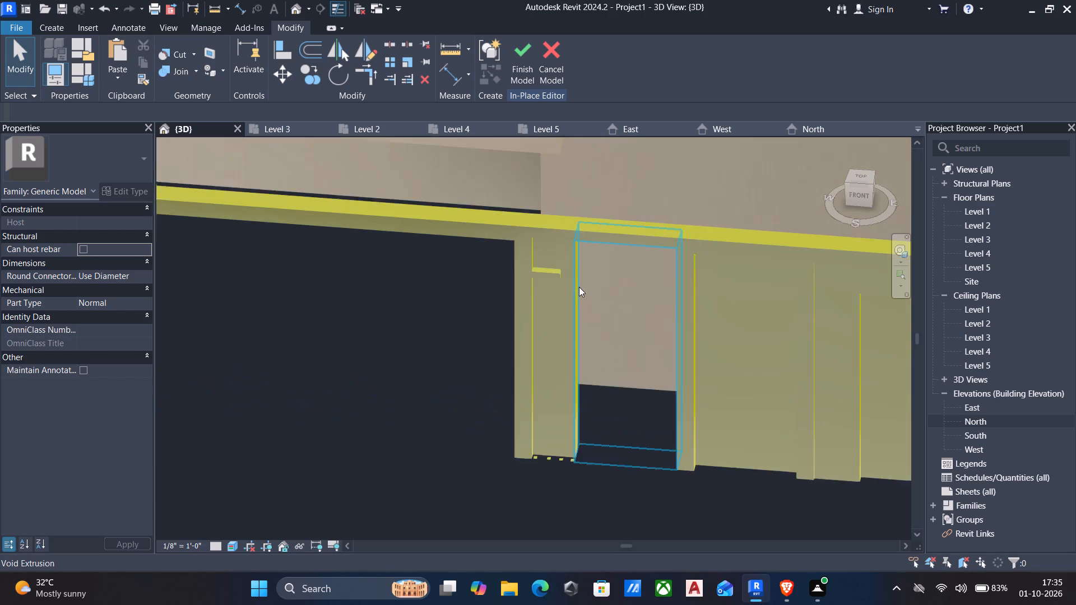
{"action": "middle_click_drag", "start_coordinate": [579, 287], "coordinate": [550, 291], "text": "shift"}
{"action": "scroll", "coordinate": [545, 302], "scroll_direction": "down", "scroll_amount": 2}
{"action": "middle_click_drag", "start_coordinate": [544, 321], "coordinate": [534, 264]}
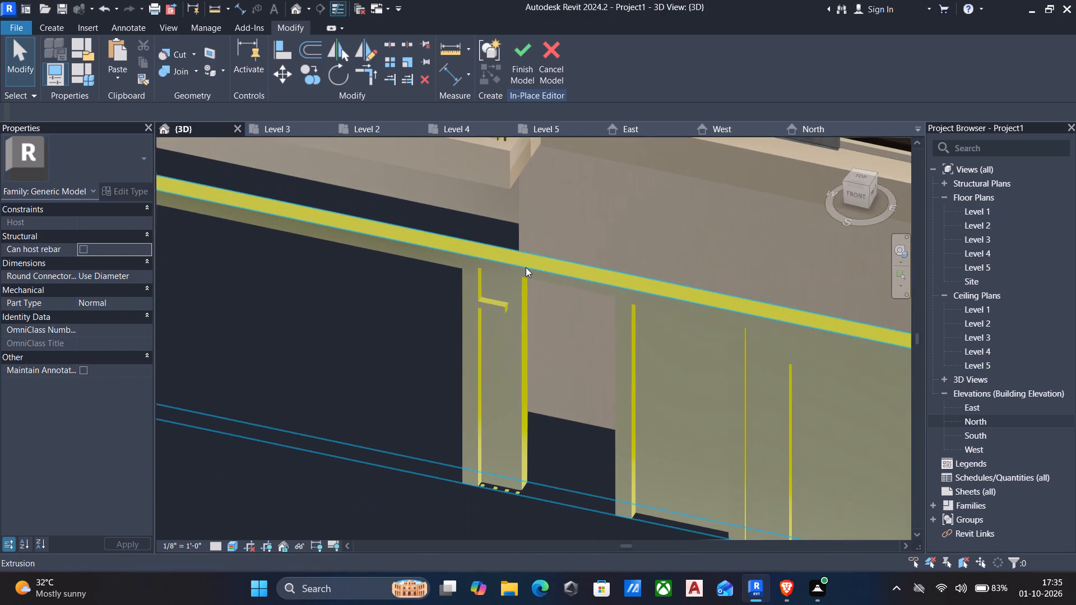
{"action": "type", "text": "al"}
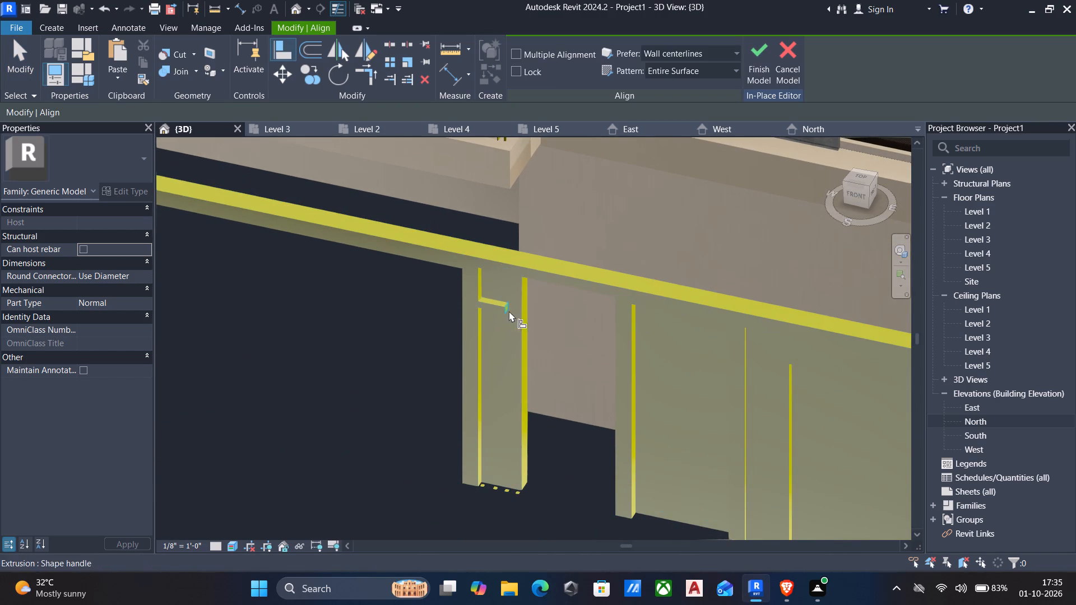
{"action": "left_click", "coordinate": [522, 316]}
{"action": "left_click", "coordinate": [508, 309]}
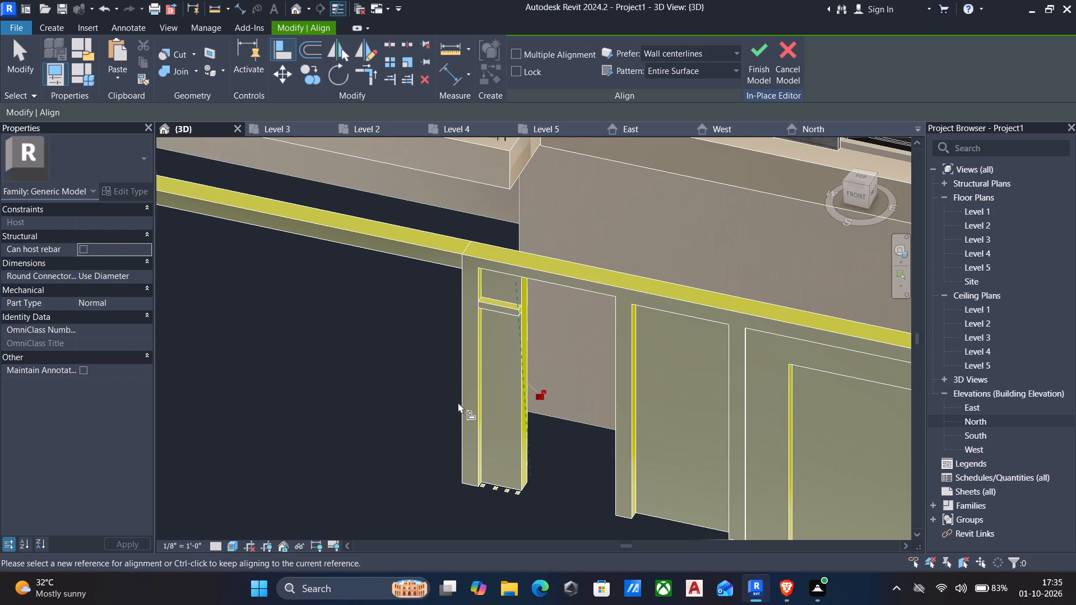
Align the top face of the narrow pillar's crossbar with the top face of the end panel's crossbar.
{"action": "scroll", "coordinate": [398, 410], "scroll_direction": "down", "scroll_amount": 3}
{"action": "middle_click_drag", "start_coordinate": [387, 408], "coordinate": [423, 408]}
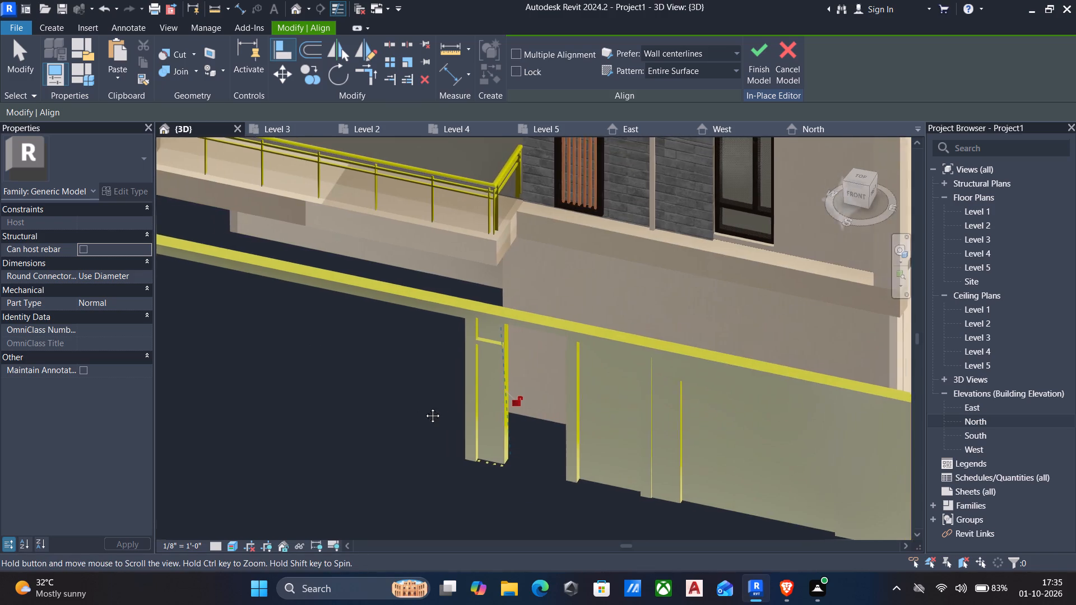
{"action": "scroll", "coordinate": [424, 407], "scroll_direction": "down", "scroll_amount": 3}
{"action": "scroll", "coordinate": [210, 306], "scroll_direction": "up", "scroll_amount": 3}
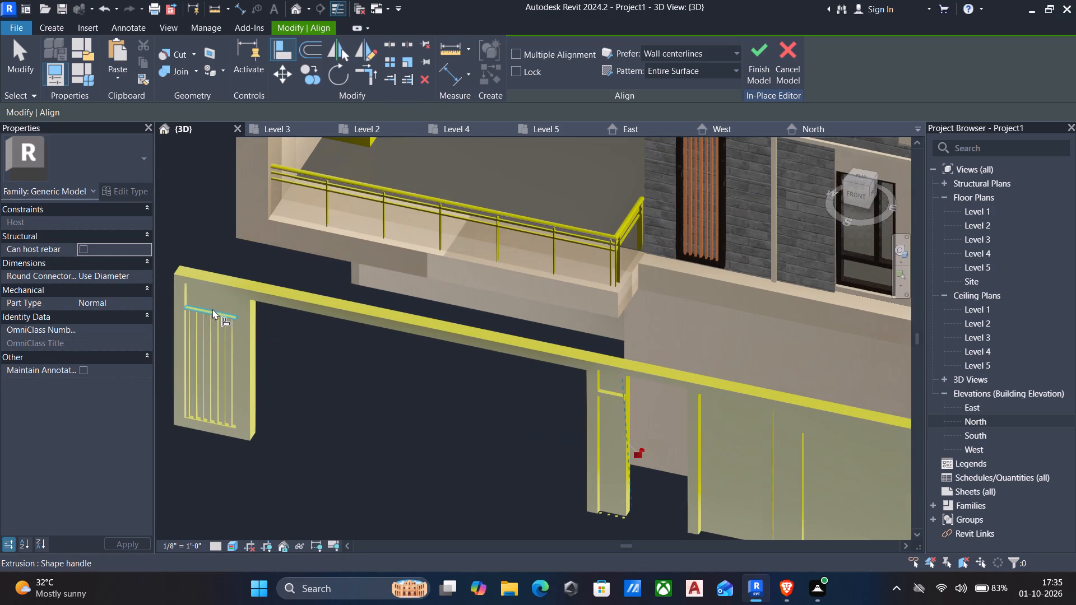
{"action": "key", "text": "Escape"}
{"action": "left_click", "coordinate": [220, 314]}
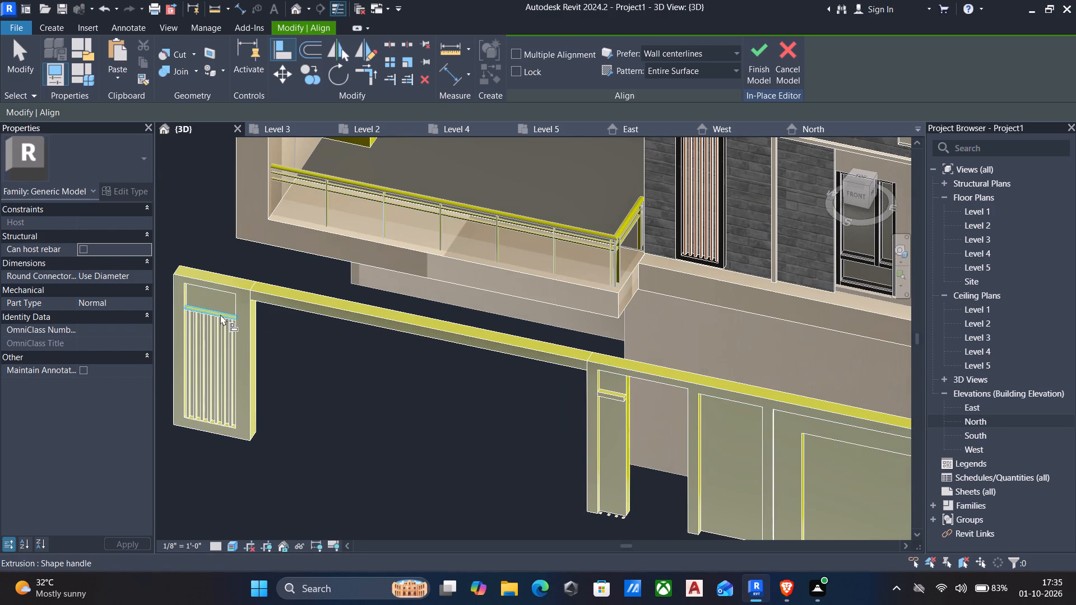
{"action": "left_click", "coordinate": [606, 387]}
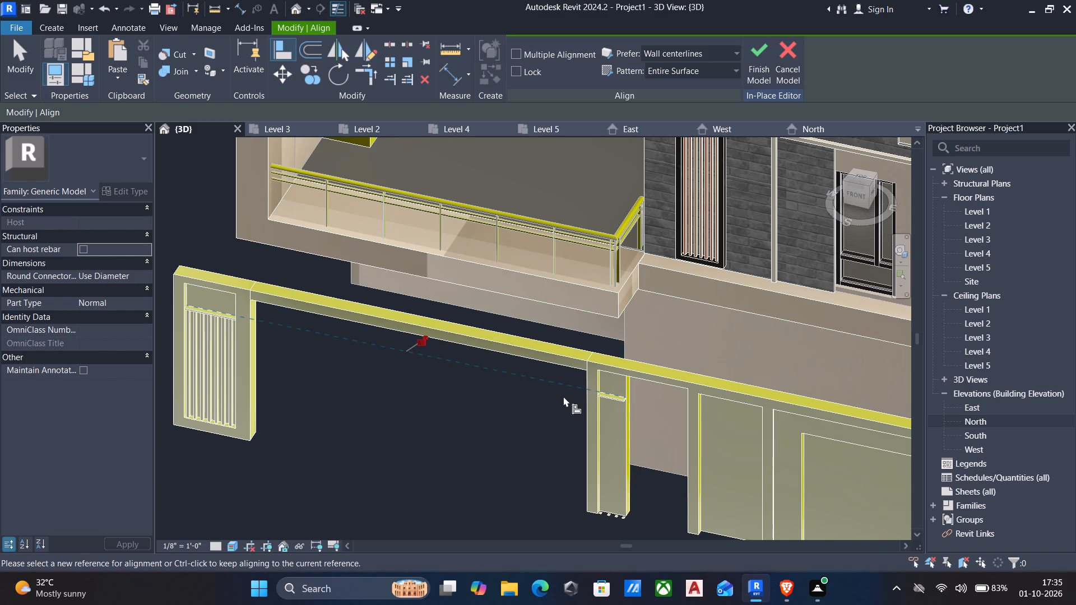
{"action": "middle_click_drag", "start_coordinate": [268, 361], "coordinate": [288, 300], "text": "shift"}
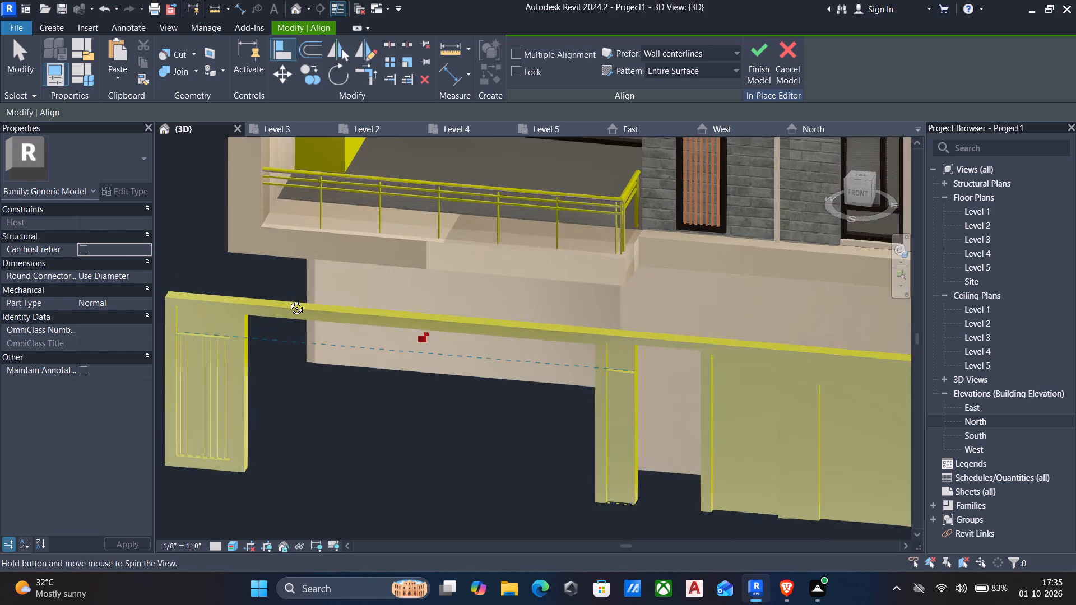
{"action": "middle_click_drag", "start_coordinate": [288, 300], "coordinate": [289, 298], "text": "shift"}
{"action": "scroll", "coordinate": [208, 348], "scroll_direction": "up", "scroll_amount": 4}
{"action": "key", "text": "Escape"}
Align the underside of the narrow pillar's crossbar with the underside of the end panel's crossbar.
{"action": "scroll", "coordinate": [279, 372], "scroll_direction": "down", "scroll_amount": 2}
{"action": "middle_click_drag", "start_coordinate": [284, 374], "coordinate": [338, 329]}
{"action": "middle_click_drag", "start_coordinate": [292, 353], "coordinate": [290, 305], "text": "shift"}
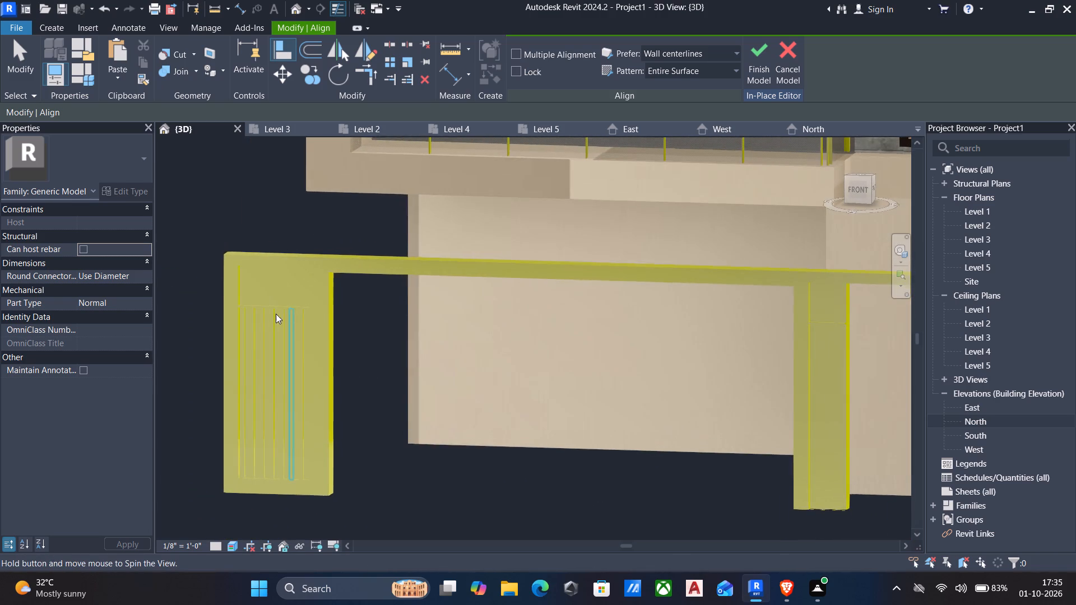
{"action": "scroll", "coordinate": [267, 311], "scroll_direction": "up", "scroll_amount": 3}
{"action": "type", "text": "al"}
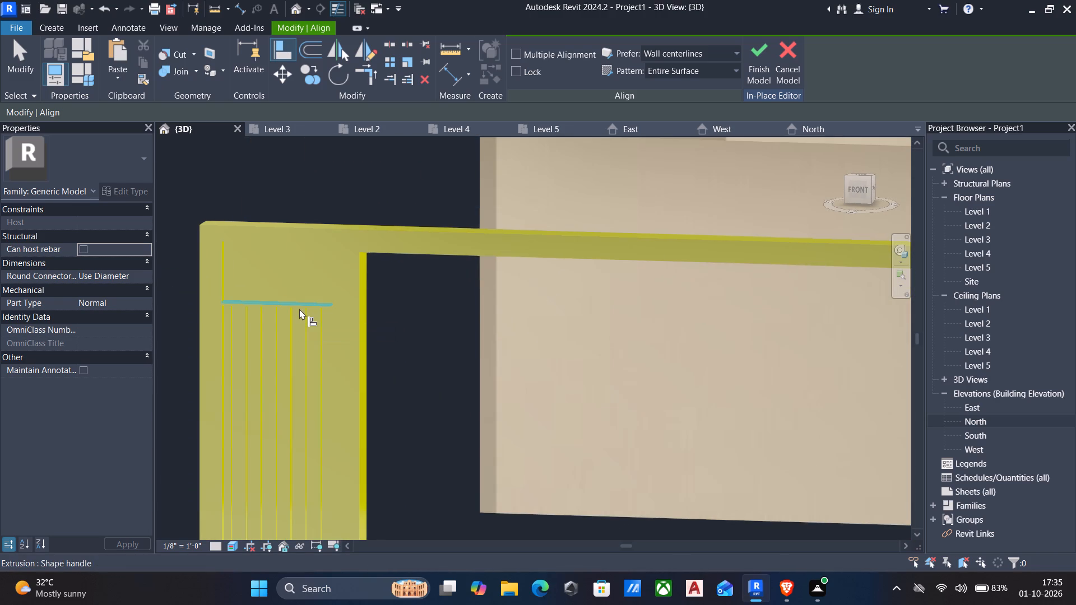
{"action": "scroll", "coordinate": [273, 322], "scroll_direction": "down", "scroll_amount": 3}
{"action": "middle_click_drag", "start_coordinate": [293, 339], "coordinate": [322, 290], "text": "shift"}
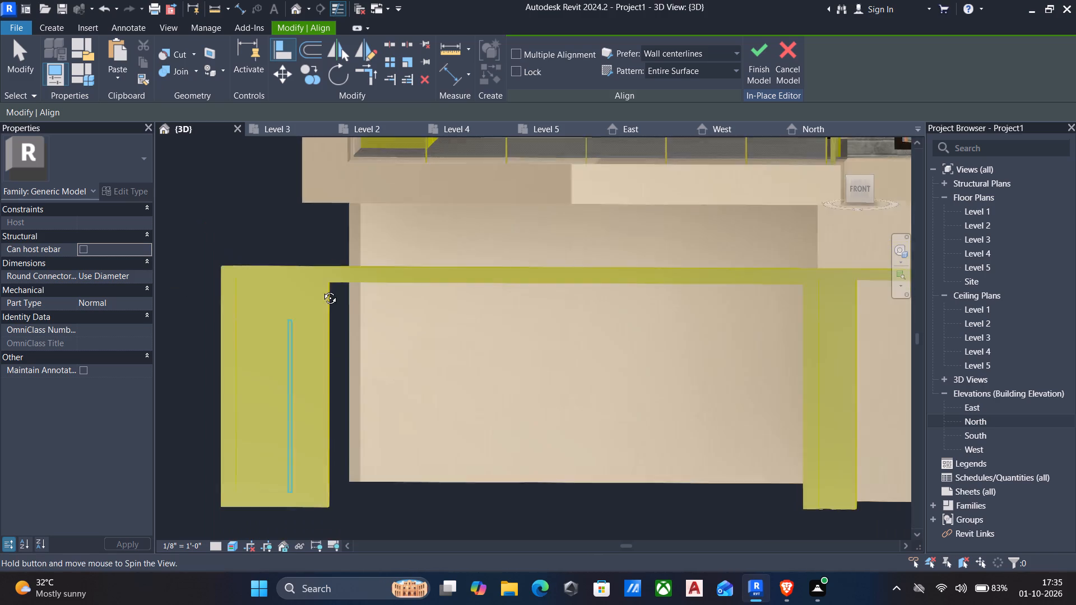
{"action": "middle_click_drag", "start_coordinate": [322, 290], "coordinate": [319, 267], "text": "shift"}
{"action": "scroll", "coordinate": [285, 331], "scroll_direction": "up", "scroll_amount": 7}
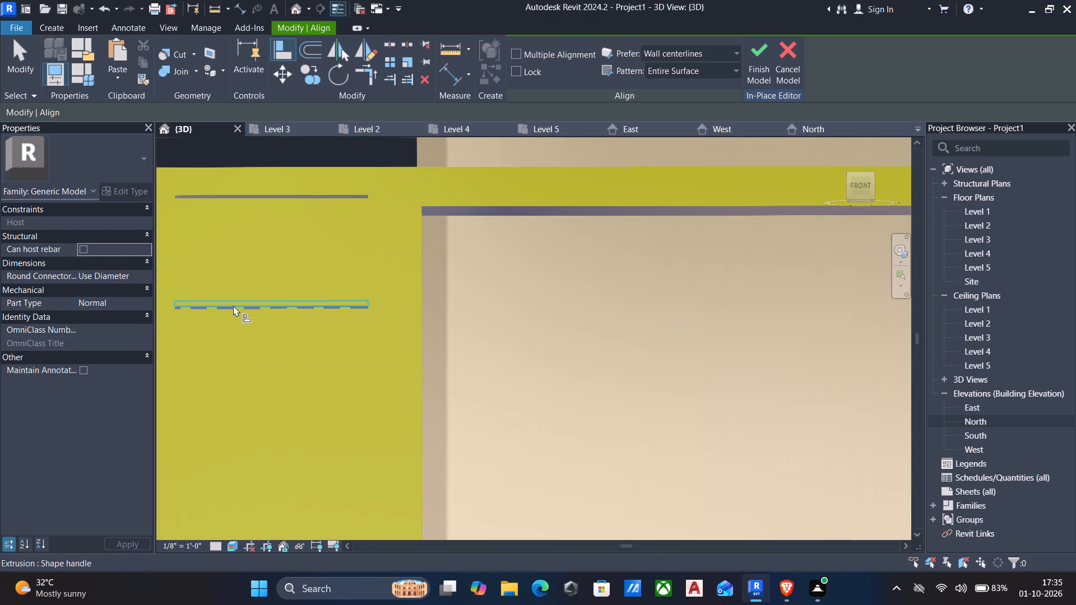
{"action": "left_click", "coordinate": [233, 305]}
{"action": "scroll", "coordinate": [247, 319], "scroll_direction": "down", "scroll_amount": 5}
{"action": "scroll", "coordinate": [520, 326], "scroll_direction": "down", "scroll_amount": 4}
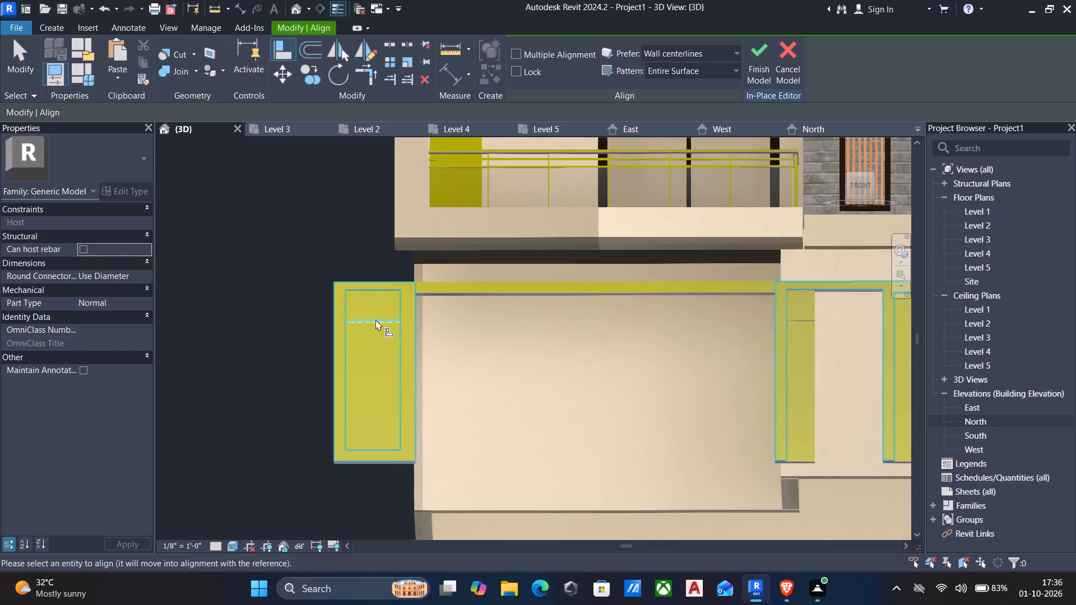
{"action": "middle_click_drag", "start_coordinate": [387, 309], "coordinate": [429, 462], "text": "shift"}
{"action": "middle_click_drag", "start_coordinate": [496, 397], "coordinate": [423, 353]}
{"action": "scroll", "coordinate": [731, 255], "scroll_direction": "up", "scroll_amount": 3}
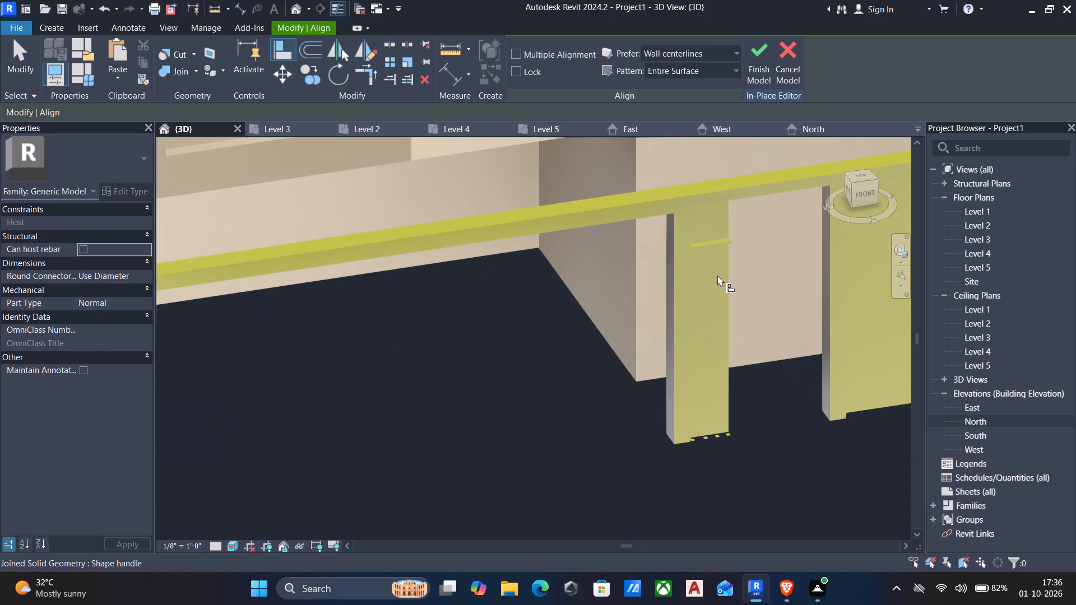
{"action": "middle_click_drag", "start_coordinate": [717, 275], "coordinate": [725, 189], "text": "shift"}
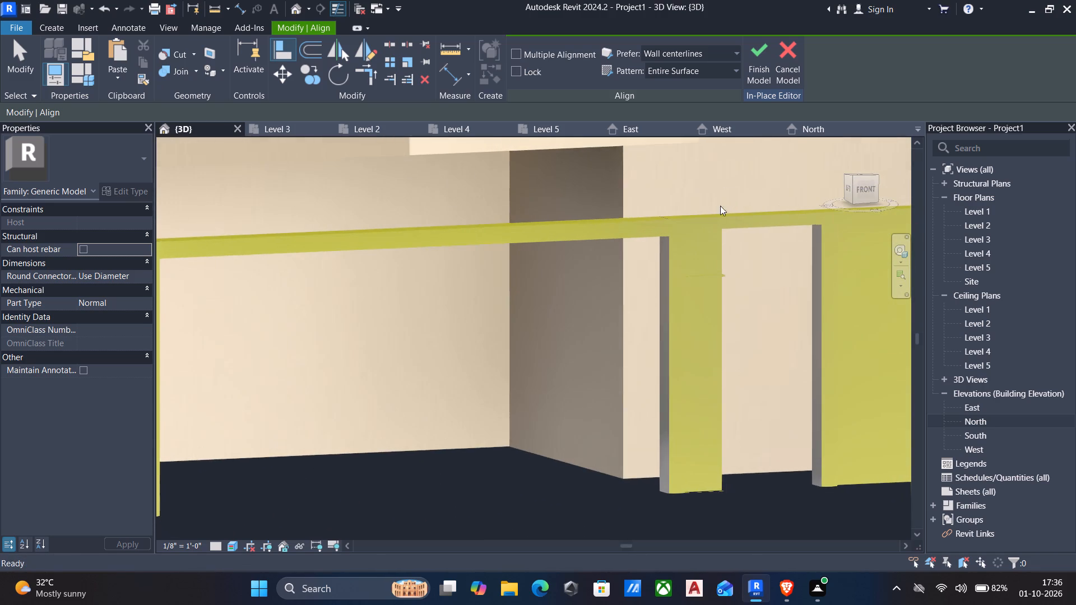
{"action": "left_click", "coordinate": [712, 282]}
{"action": "scroll", "coordinate": [679, 301], "scroll_direction": "down", "scroll_amount": 5}
{"action": "key", "text": "Escape"}
Align the ends of the four small bar extrusions in the narrow pillar with its crossbar, extending them up from the base.
{"action": "scroll", "coordinate": [691, 362], "scroll_direction": "down", "scroll_amount": 2}
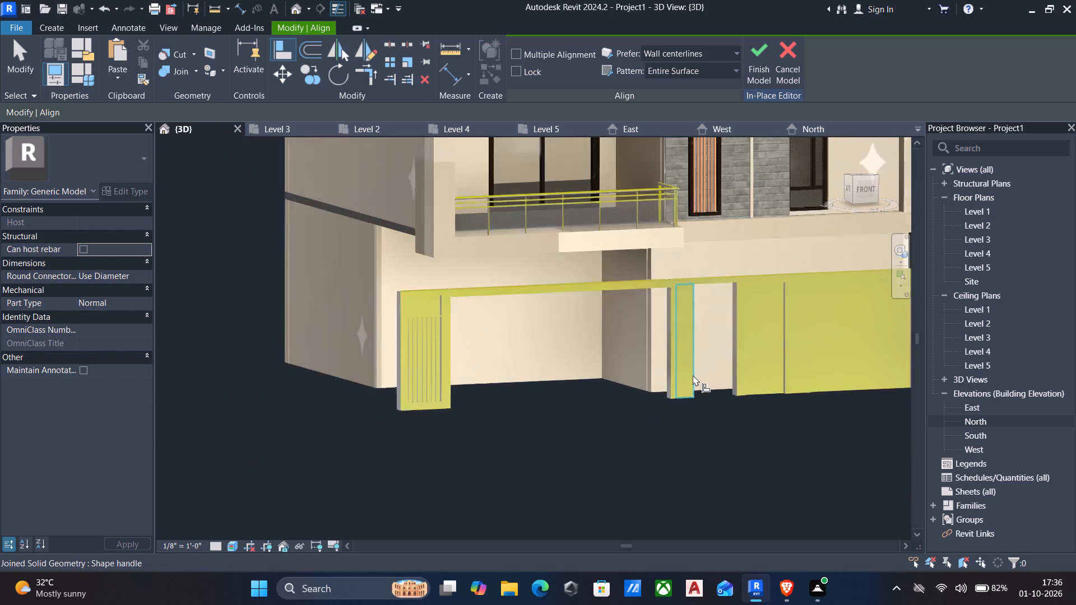
{"action": "scroll", "coordinate": [693, 375], "scroll_direction": "down", "scroll_amount": 1}
{"action": "middle_click_drag", "start_coordinate": [694, 375], "coordinate": [615, 430], "text": "shift"}
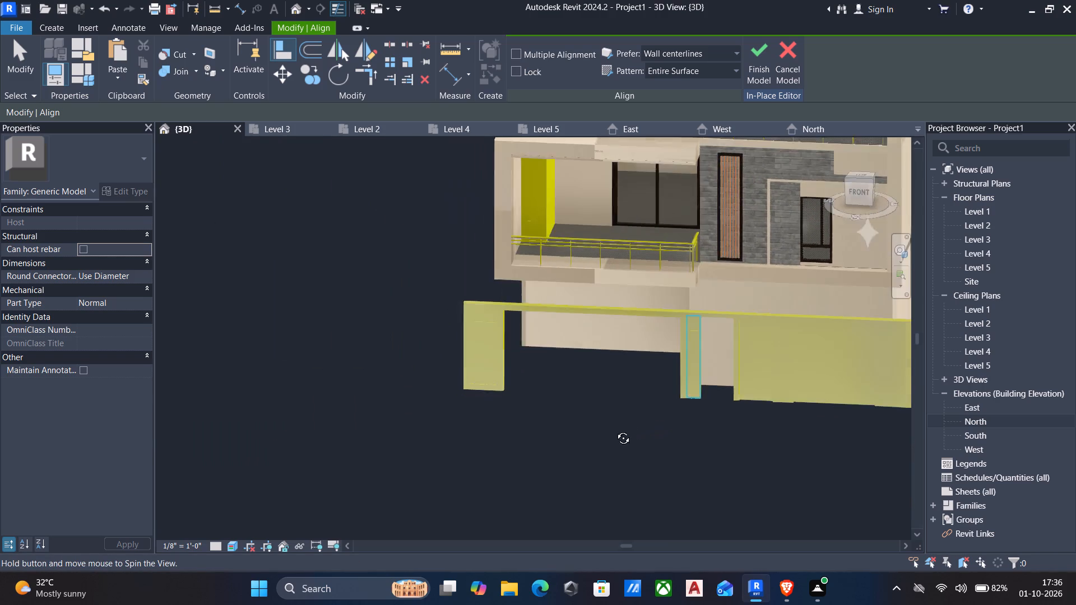
{"action": "middle_click_drag", "start_coordinate": [615, 430], "coordinate": [604, 434], "text": "shift"}
{"action": "scroll", "coordinate": [683, 418], "scroll_direction": "up", "scroll_amount": 4}
{"action": "scroll", "coordinate": [694, 371], "scroll_direction": "up", "scroll_amount": 5}
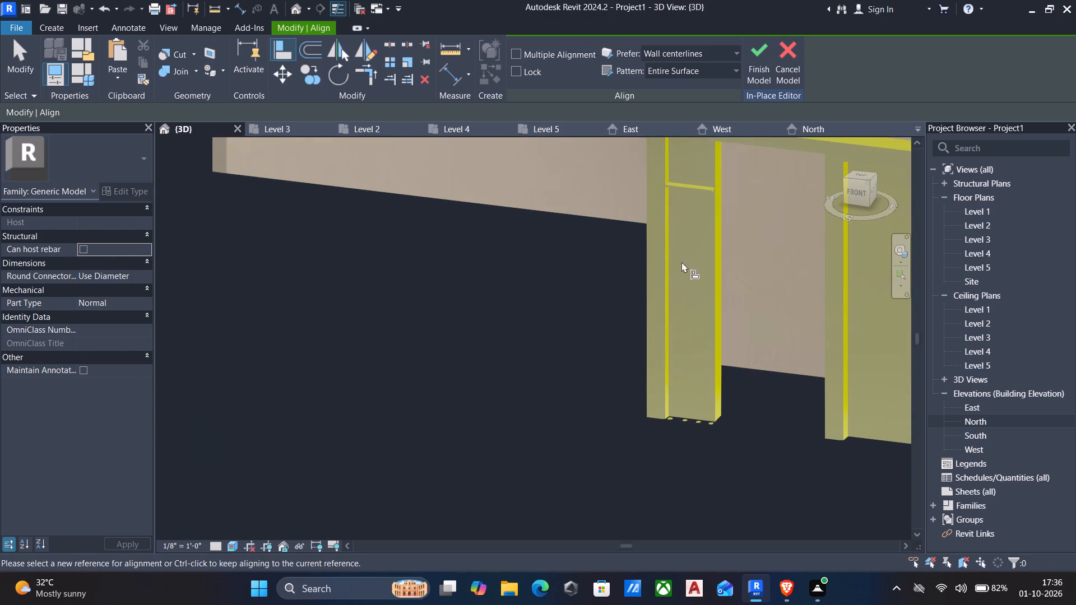
{"action": "left_click", "coordinate": [684, 189]}
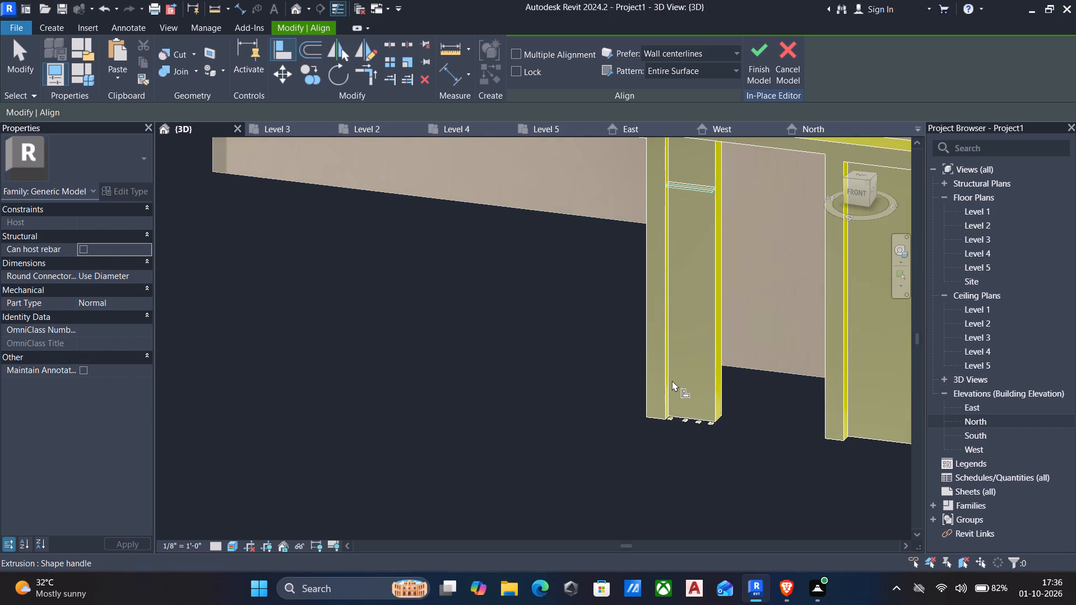
{"action": "scroll", "coordinate": [675, 418], "scroll_direction": "up", "scroll_amount": 4}
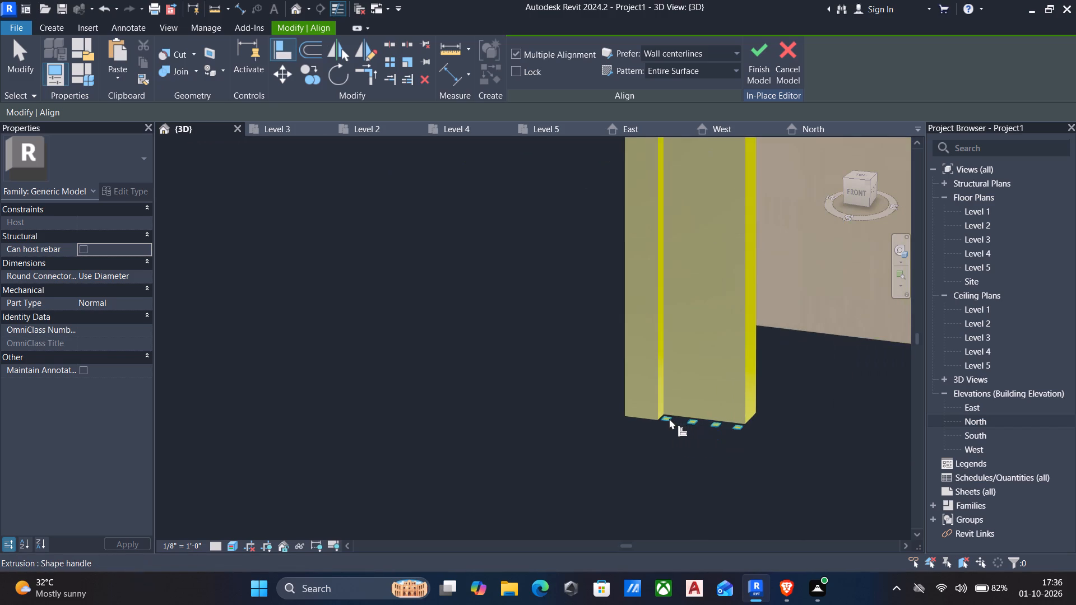
{"action": "left_click", "coordinate": [667, 418], "text": "ctrl"}
{"action": "scroll", "coordinate": [693, 414], "scroll_direction": "down", "scroll_amount": 5}
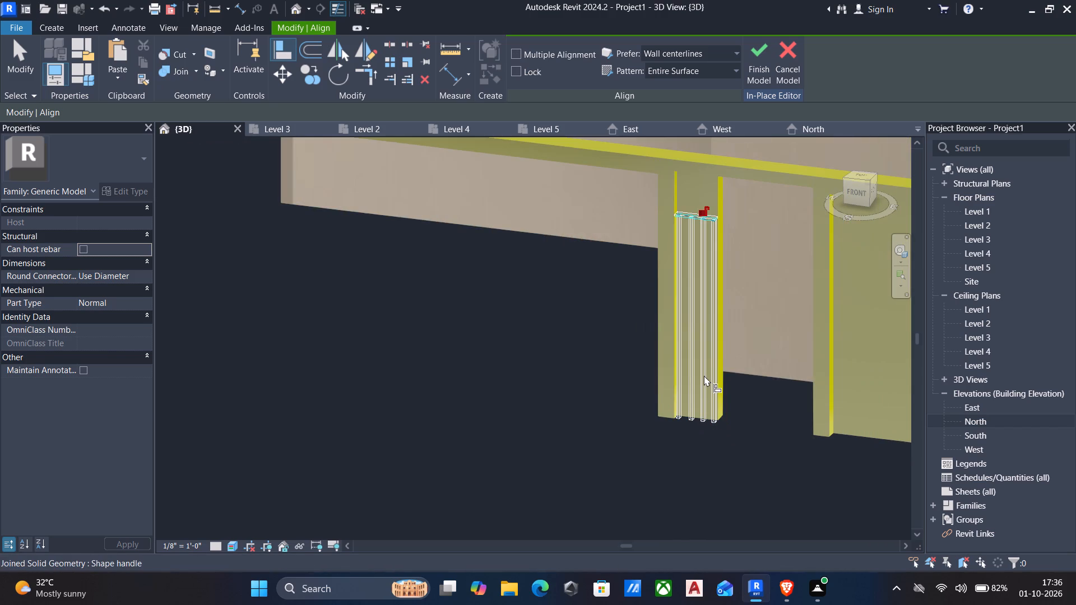
{"action": "key", "text": "Escape"}
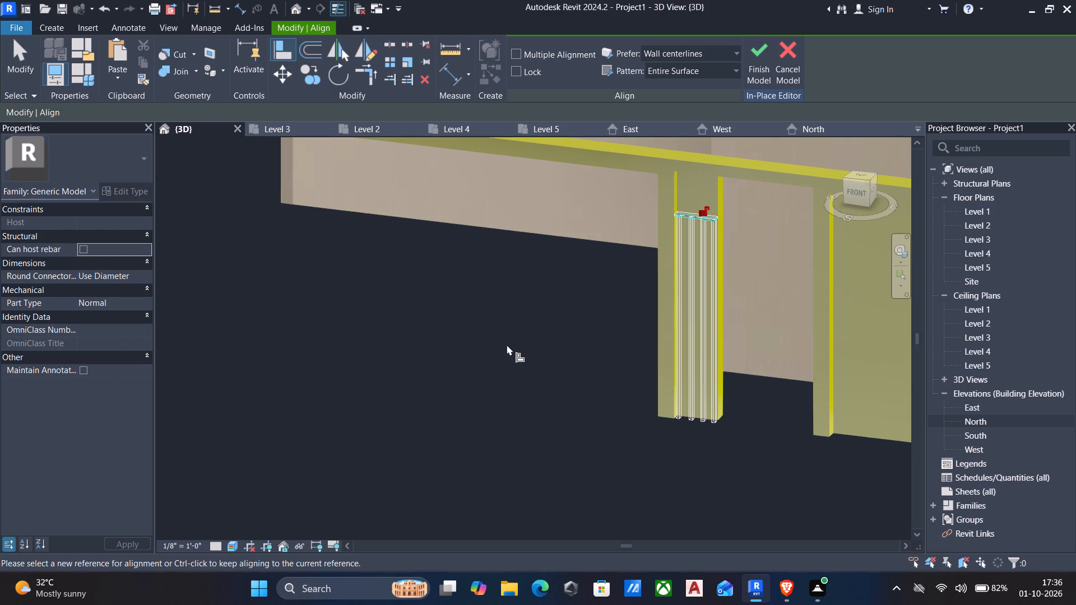
Finish the in-place model of the front boundary.
{"action": "scroll", "coordinate": [510, 350], "scroll_direction": "down", "scroll_amount": 6}
{"action": "scroll", "coordinate": [395, 370], "scroll_direction": "down", "scroll_amount": 2}
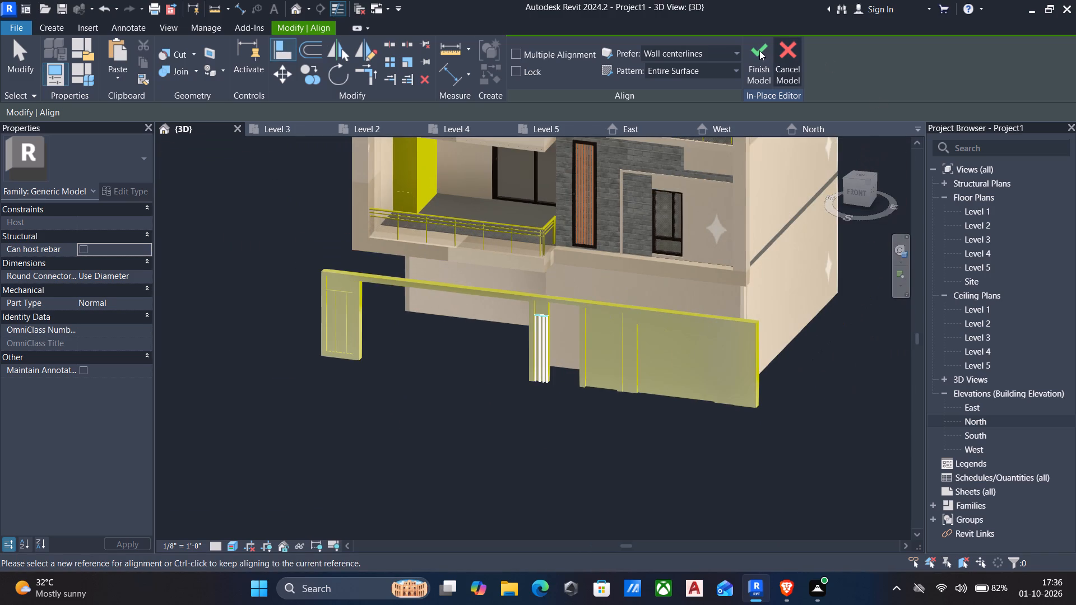
{"action": "left_click", "coordinate": [760, 50]}
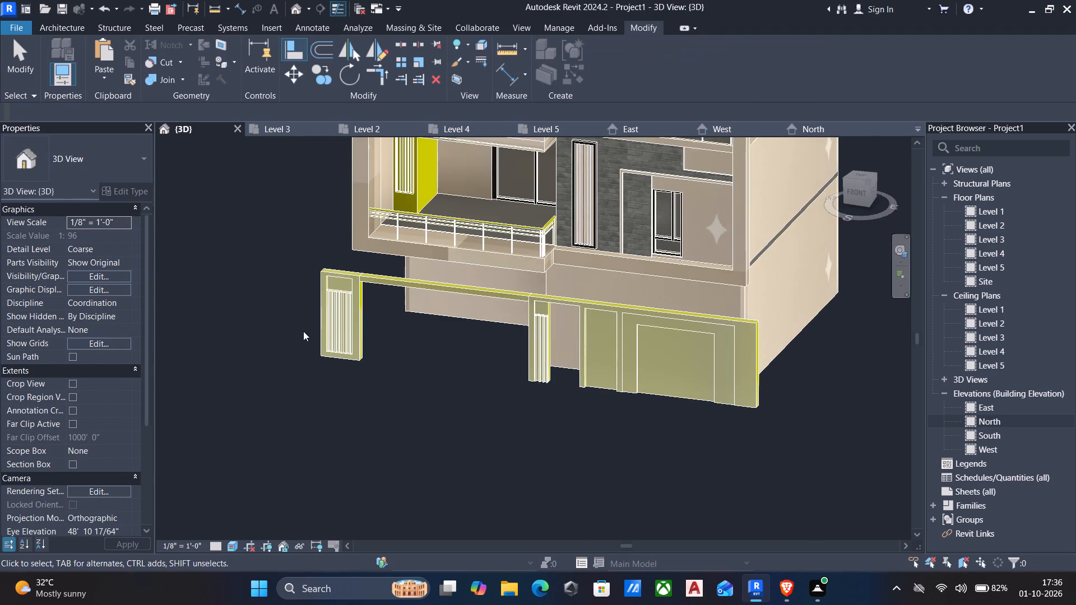
Reopen the generic model containing the front boundary for in-place editing.
{"action": "scroll", "coordinate": [316, 317], "scroll_direction": "up", "scroll_amount": 4}
{"action": "scroll", "coordinate": [352, 337], "scroll_direction": "down", "scroll_amount": 6}
{"action": "scroll", "coordinate": [467, 335], "scroll_direction": "down", "scroll_amount": 1}
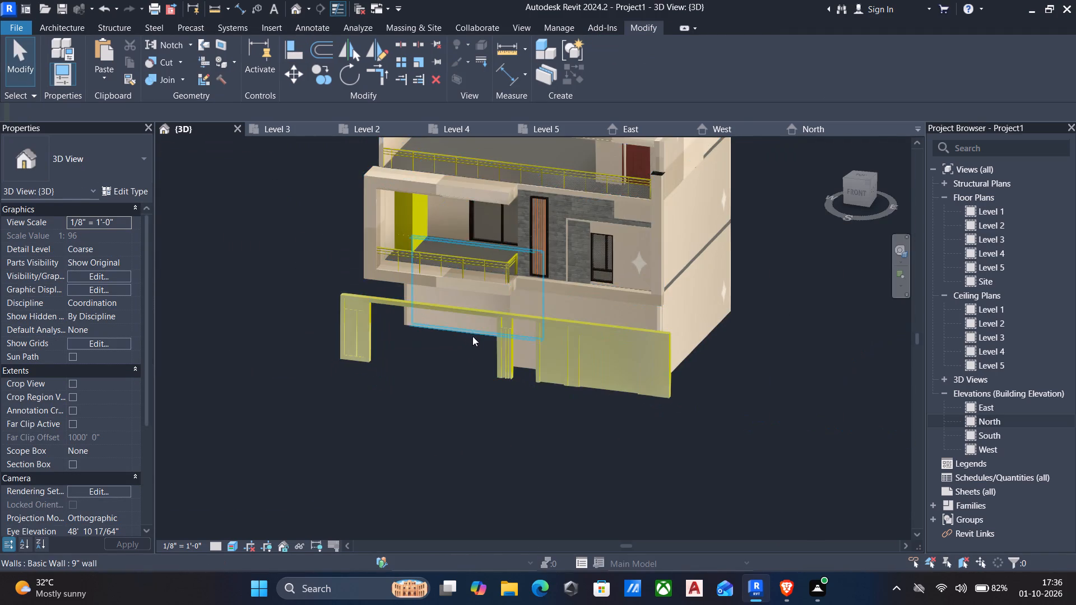
{"action": "scroll", "coordinate": [472, 336], "scroll_direction": "down", "scroll_amount": 1}
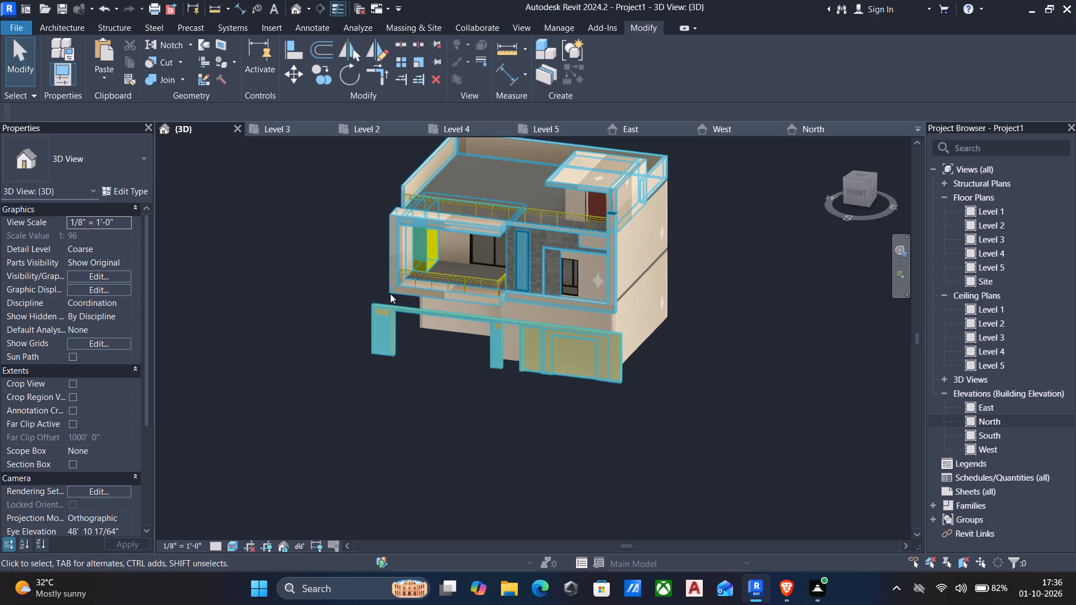
{"action": "left_click", "coordinate": [400, 307]}
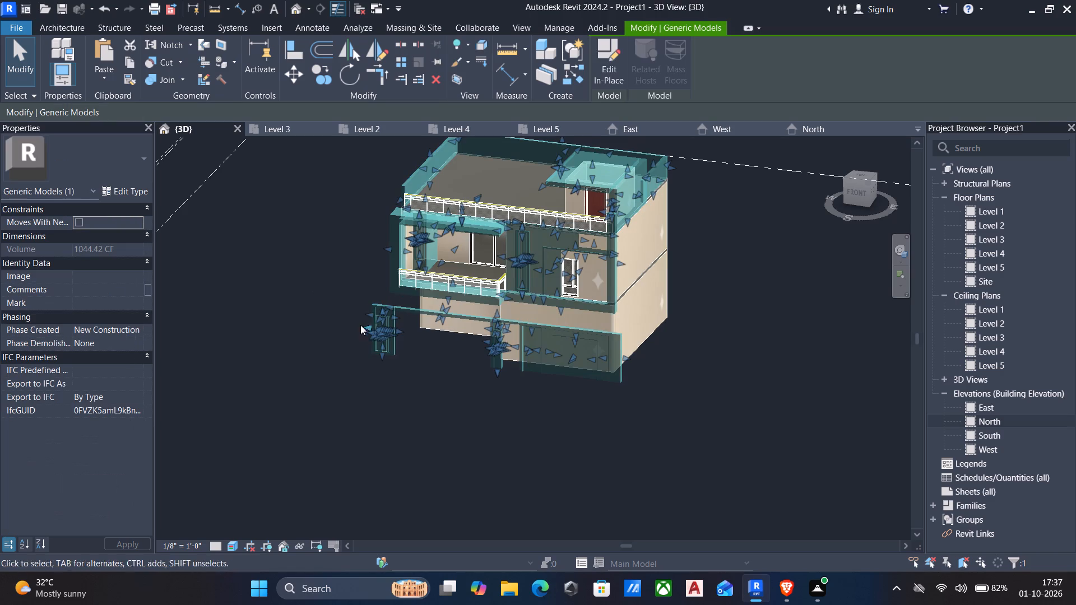
{"action": "left_click", "coordinate": [610, 61]}
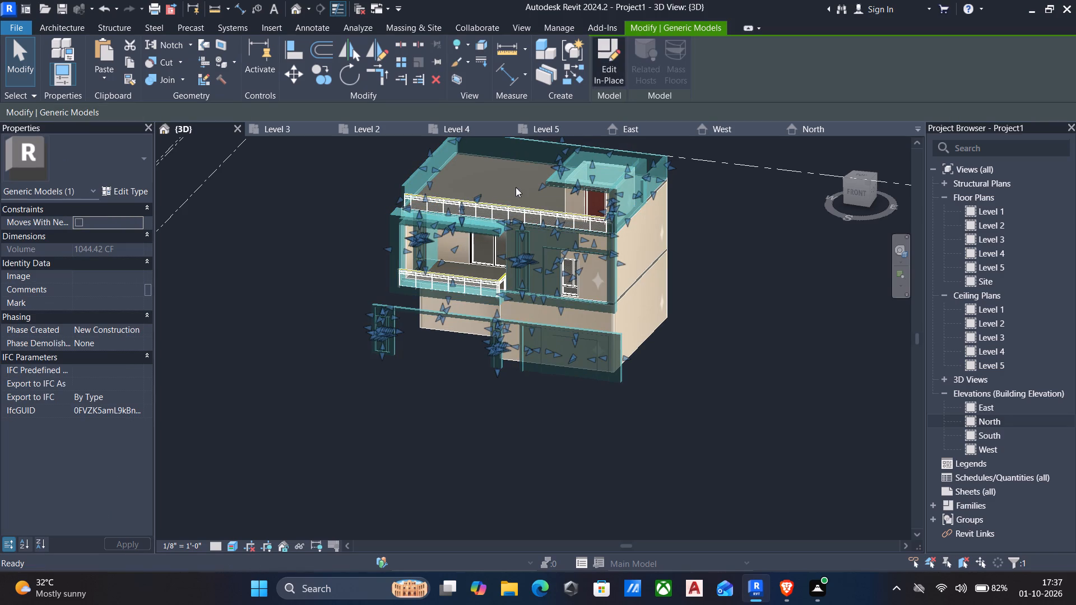
{"action": "scroll", "coordinate": [381, 325], "scroll_direction": "up", "scroll_amount": 6}
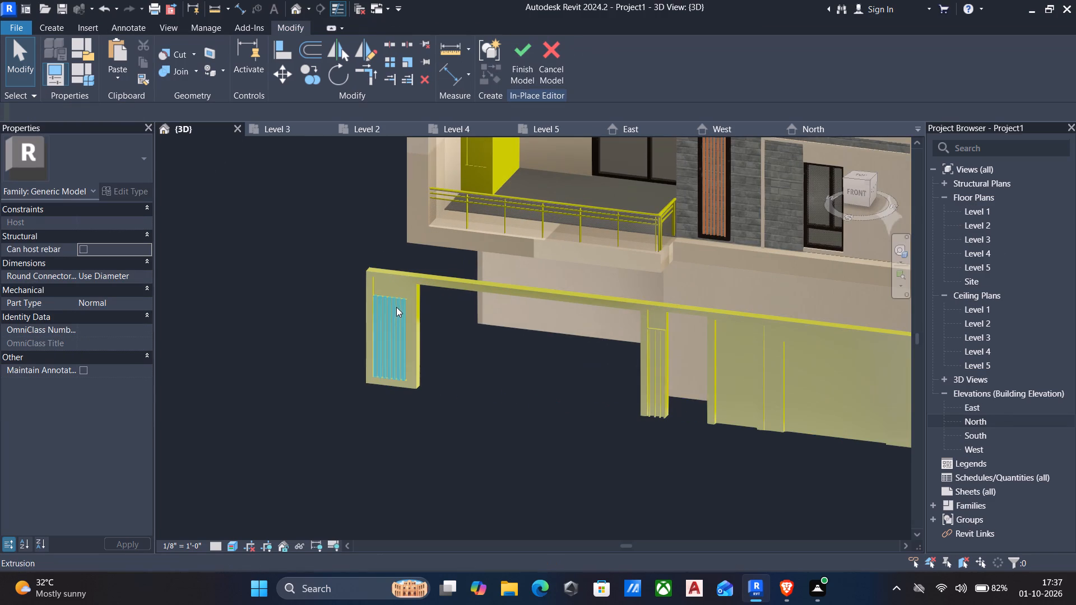
Assign the "door" material to the vertical bar extrusion in the front boundary's end panel.
{"action": "left_click", "coordinate": [395, 313]}
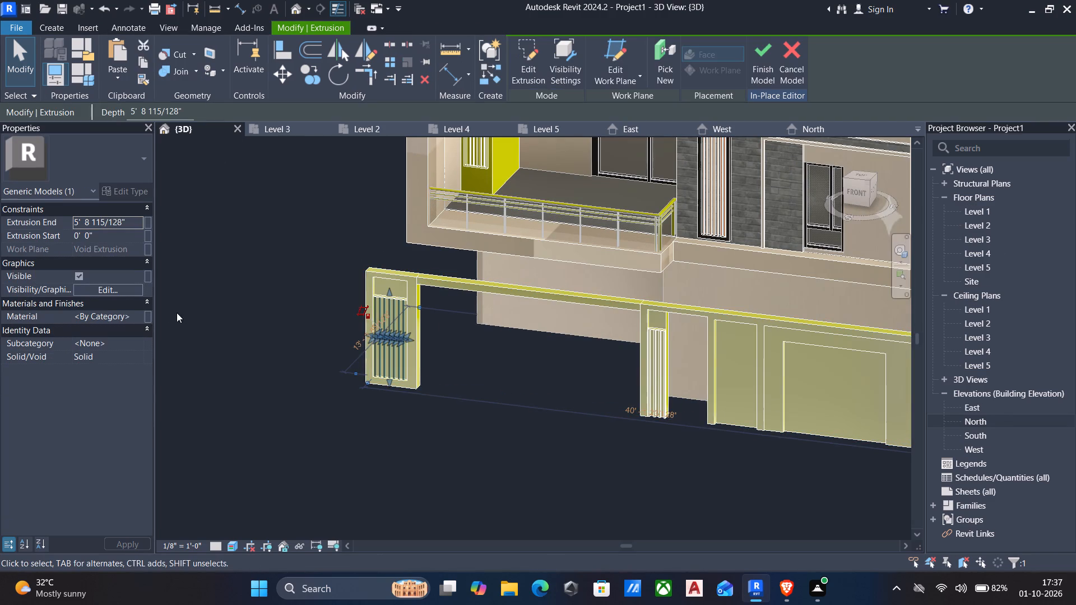
{"action": "left_click", "coordinate": [140, 318]}
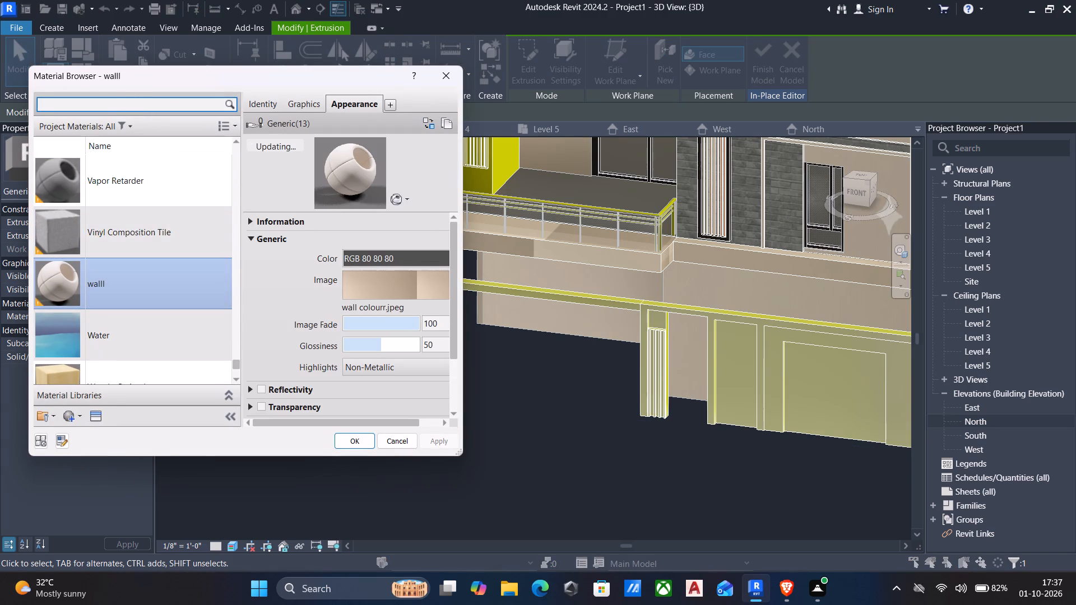
{"action": "left_click", "coordinate": [127, 105]}
{"action": "type", "text": "door"}
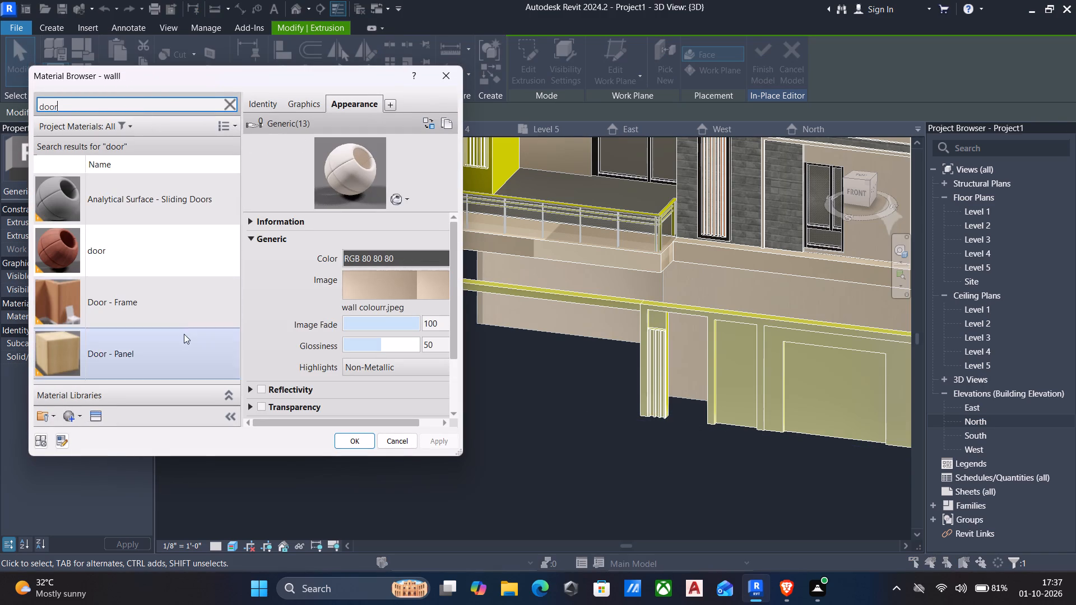
{"action": "left_click", "coordinate": [132, 259]}
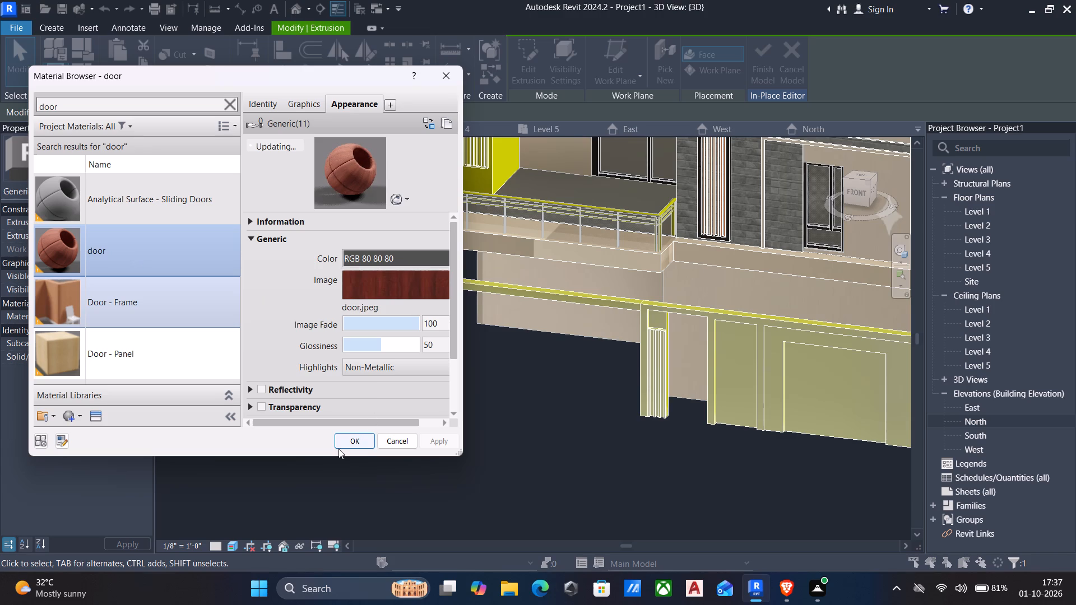
{"action": "left_click", "coordinate": [354, 440]}
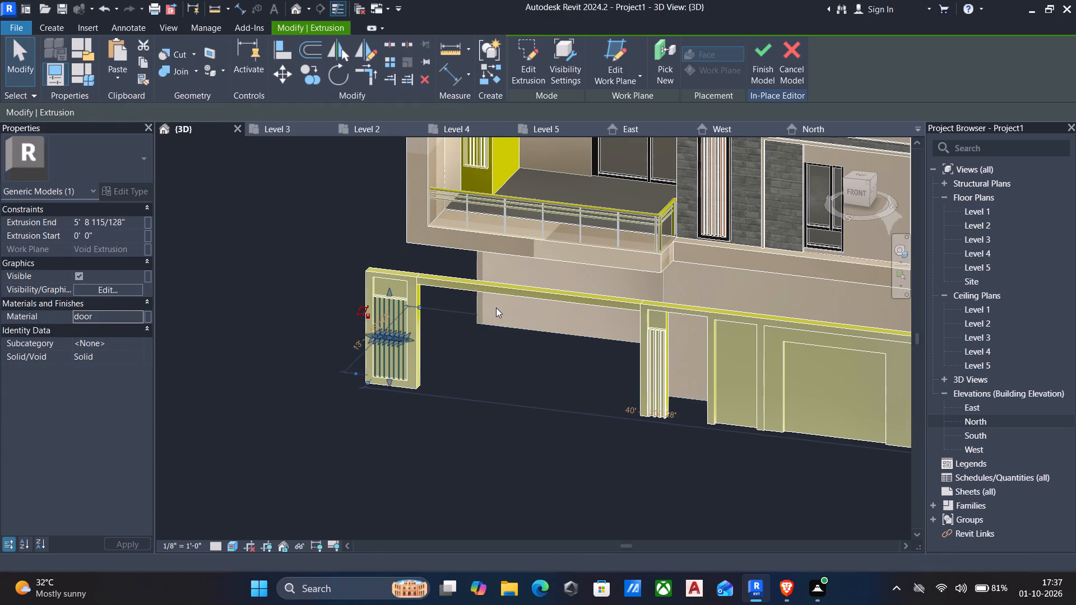
{"action": "key", "text": "Escape"}
Assign the "door" material to the vertical bar extrusion in the front boundary's narrow pillar.
{"action": "left_click", "coordinate": [660, 337]}
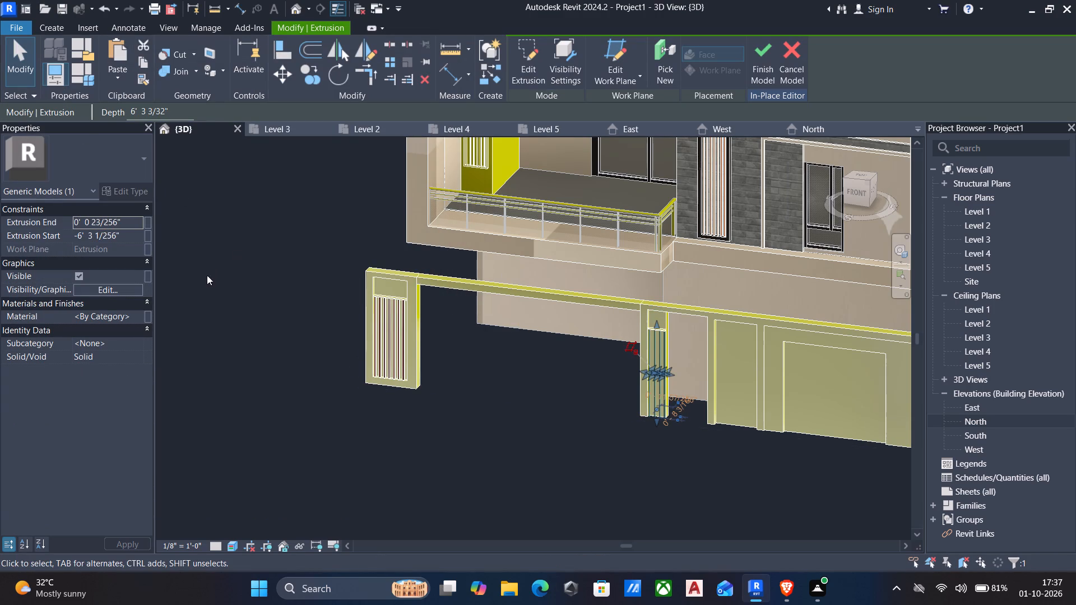
{"action": "left_click", "coordinate": [137, 320]}
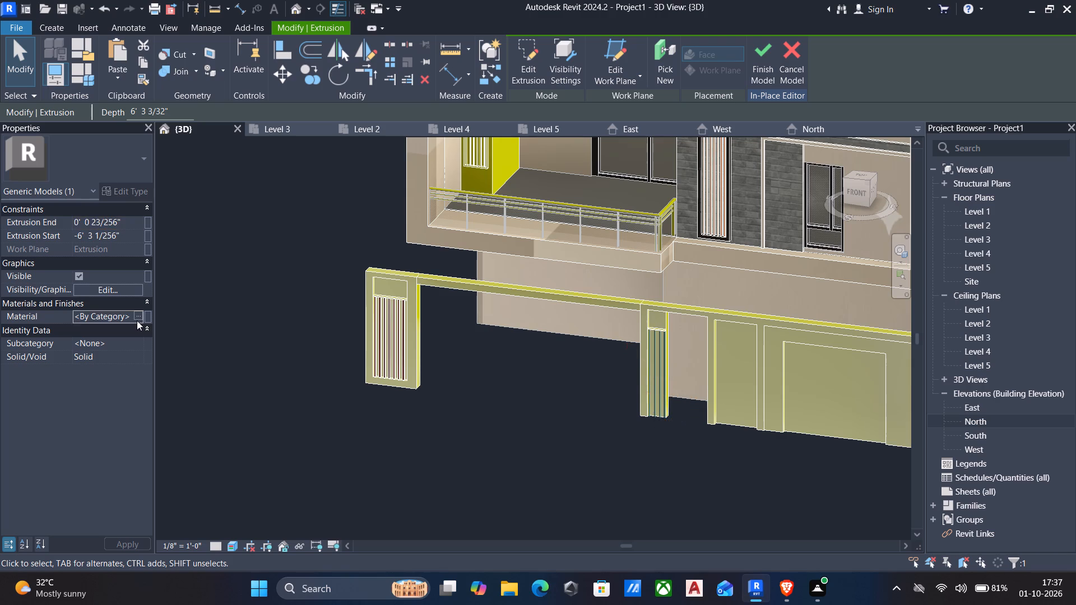
{"action": "left_click", "coordinate": [138, 316]}
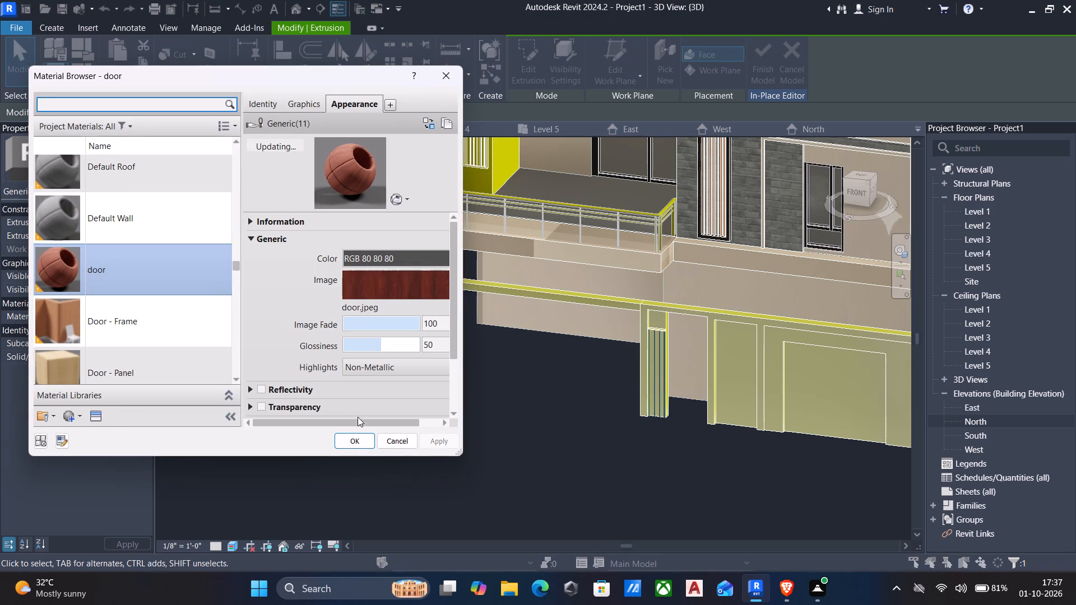
{"action": "left_click", "coordinate": [359, 439]}
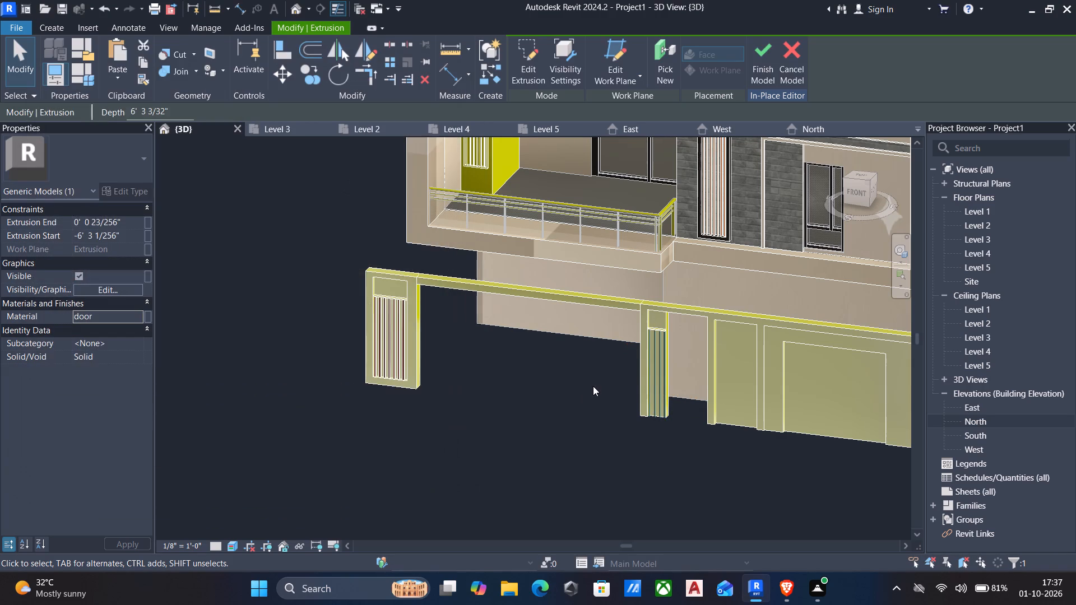
{"action": "middle_click_drag", "start_coordinate": [623, 388], "coordinate": [557, 394]}
{"action": "scroll", "coordinate": [531, 407], "scroll_direction": "down", "scroll_amount": 1}
{"action": "key", "text": "Escape"}
Finish the in-place model of the front boundary.
{"action": "middle_click_drag", "start_coordinate": [606, 427], "coordinate": [581, 432]}
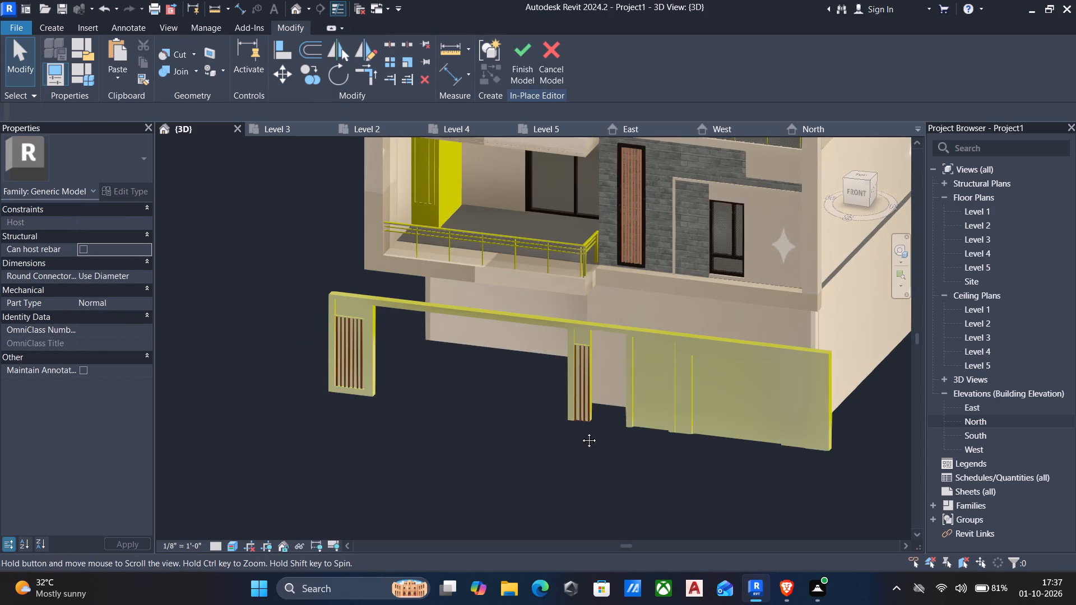
{"action": "middle_click_drag", "start_coordinate": [581, 432], "coordinate": [563, 426]}
{"action": "scroll", "coordinate": [560, 432], "scroll_direction": "down", "scroll_amount": 1}
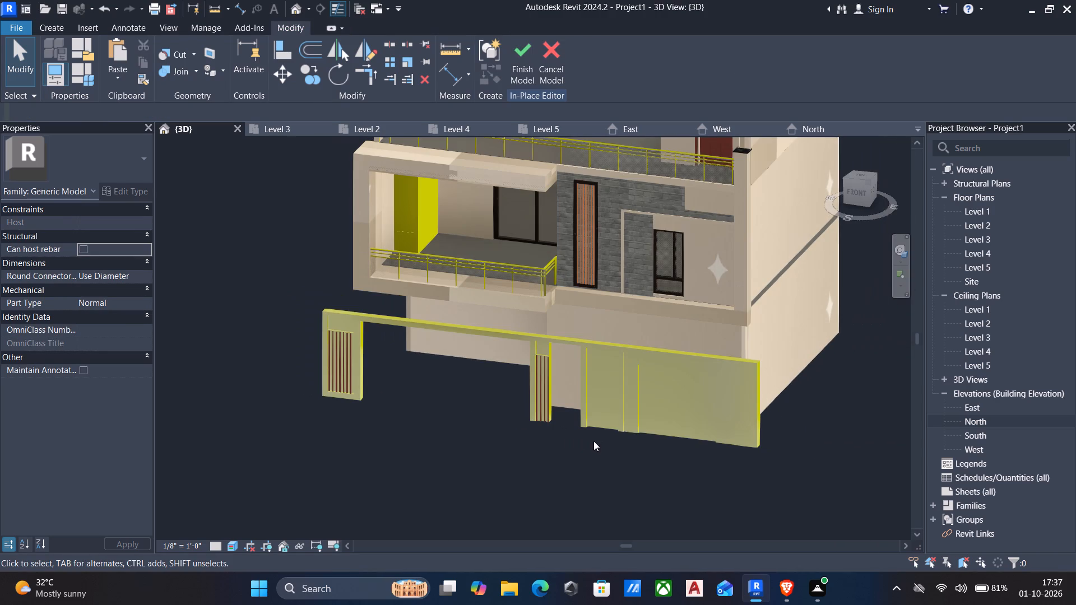
{"action": "middle_click_drag", "start_coordinate": [407, 415], "coordinate": [360, 421], "text": "shift"}
{"action": "scroll", "coordinate": [362, 421], "scroll_direction": "down", "scroll_amount": 1}
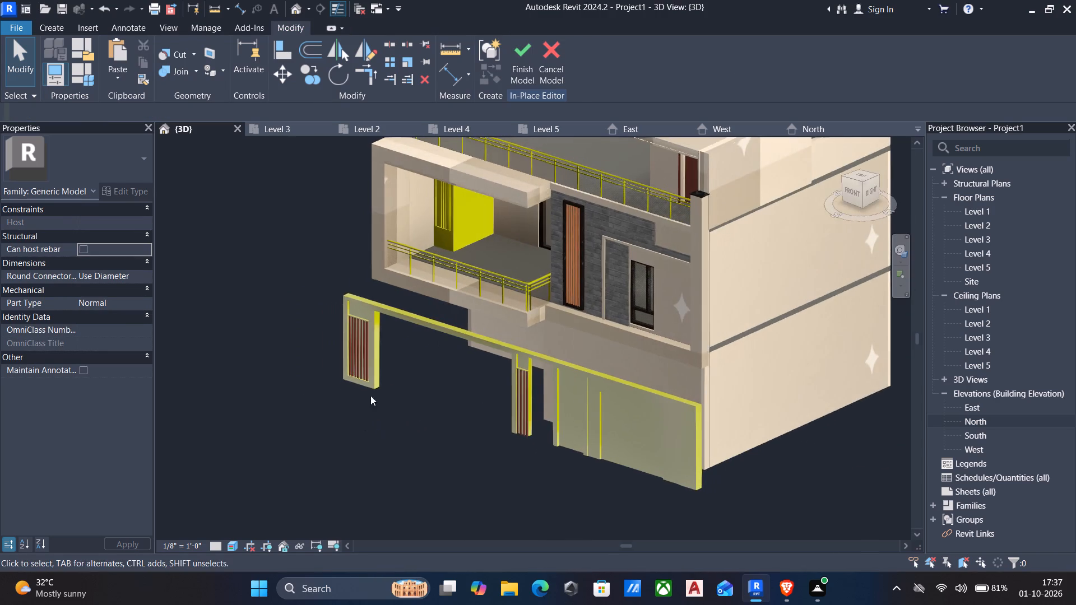
{"action": "scroll", "coordinate": [366, 348], "scroll_direction": "up", "scroll_amount": 2}
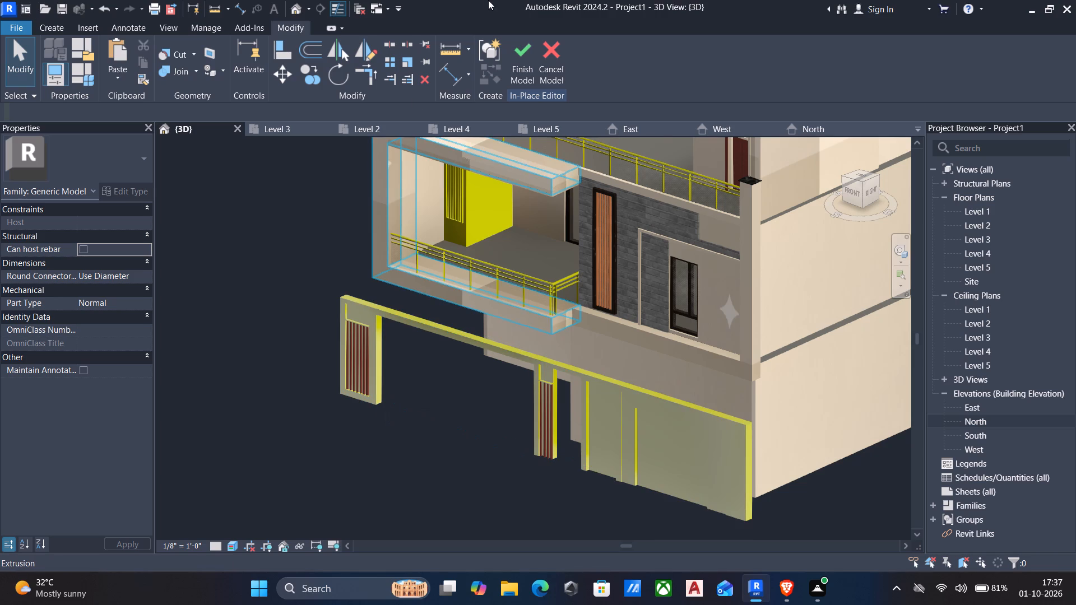
{"action": "left_click", "coordinate": [525, 56]}
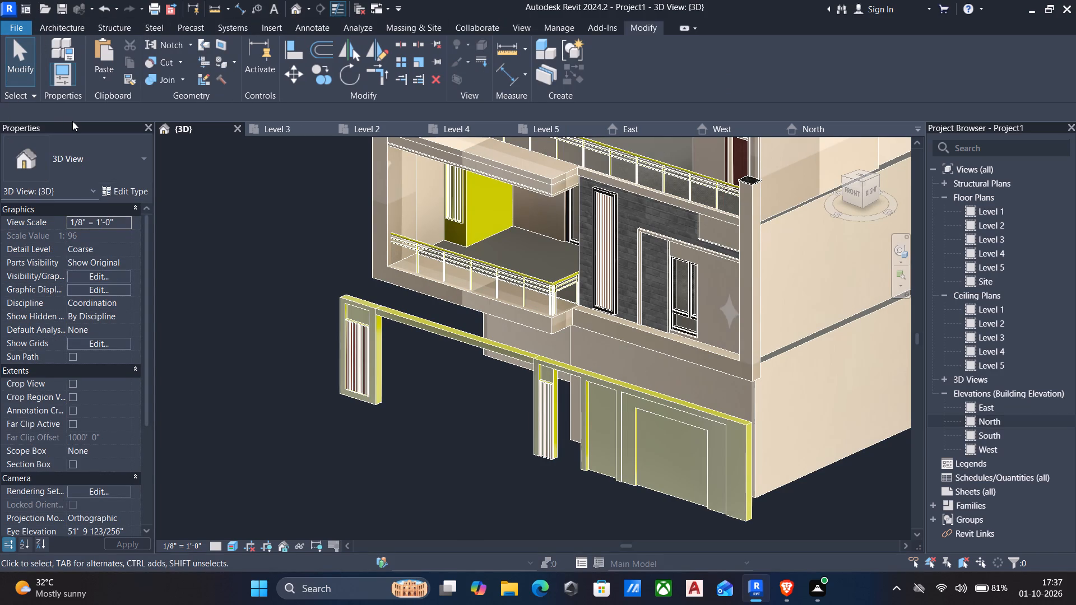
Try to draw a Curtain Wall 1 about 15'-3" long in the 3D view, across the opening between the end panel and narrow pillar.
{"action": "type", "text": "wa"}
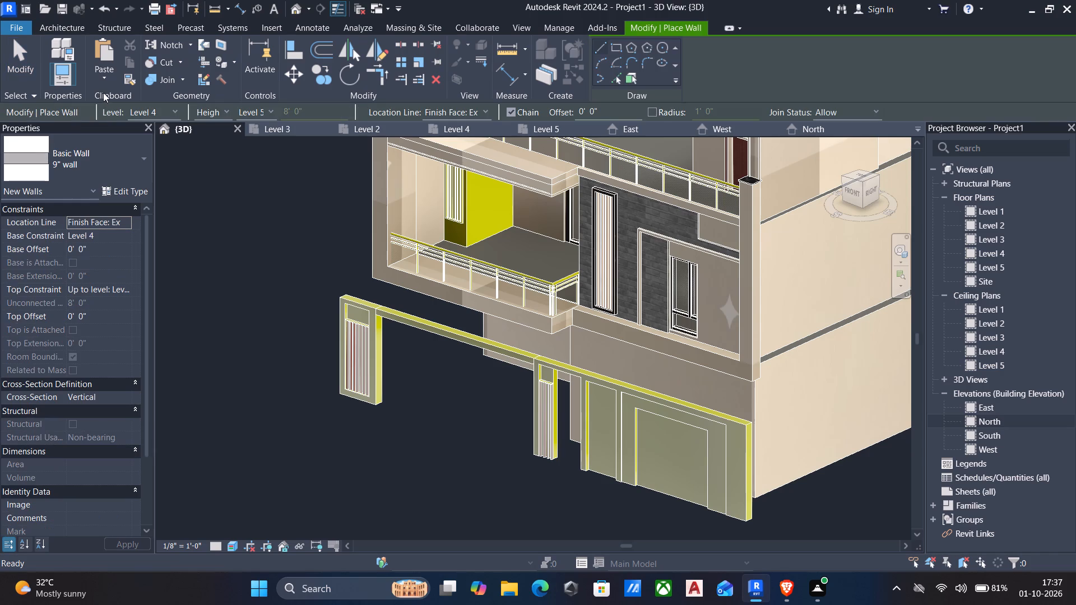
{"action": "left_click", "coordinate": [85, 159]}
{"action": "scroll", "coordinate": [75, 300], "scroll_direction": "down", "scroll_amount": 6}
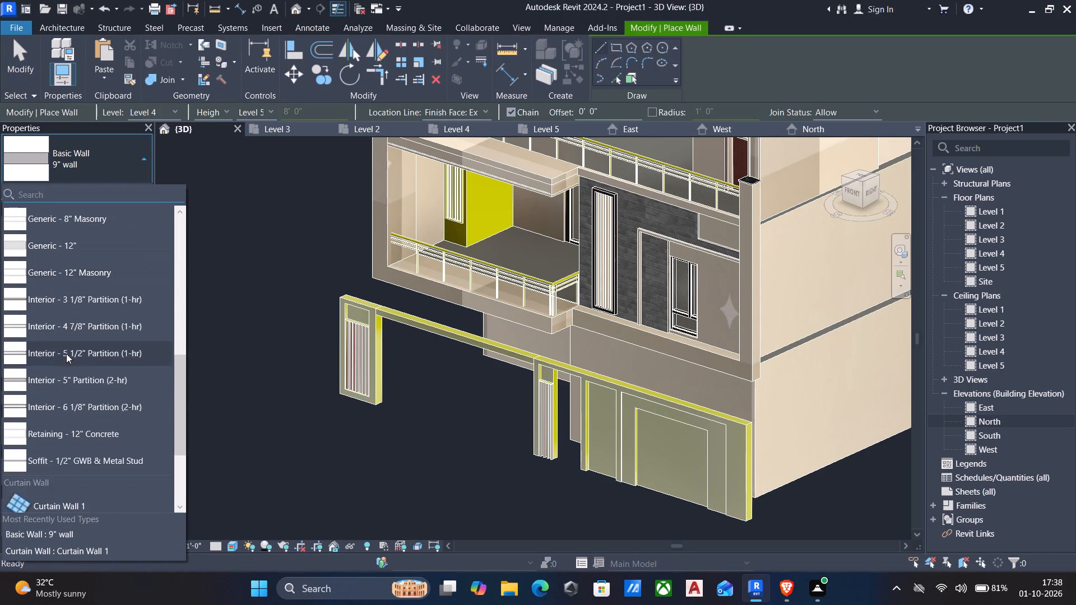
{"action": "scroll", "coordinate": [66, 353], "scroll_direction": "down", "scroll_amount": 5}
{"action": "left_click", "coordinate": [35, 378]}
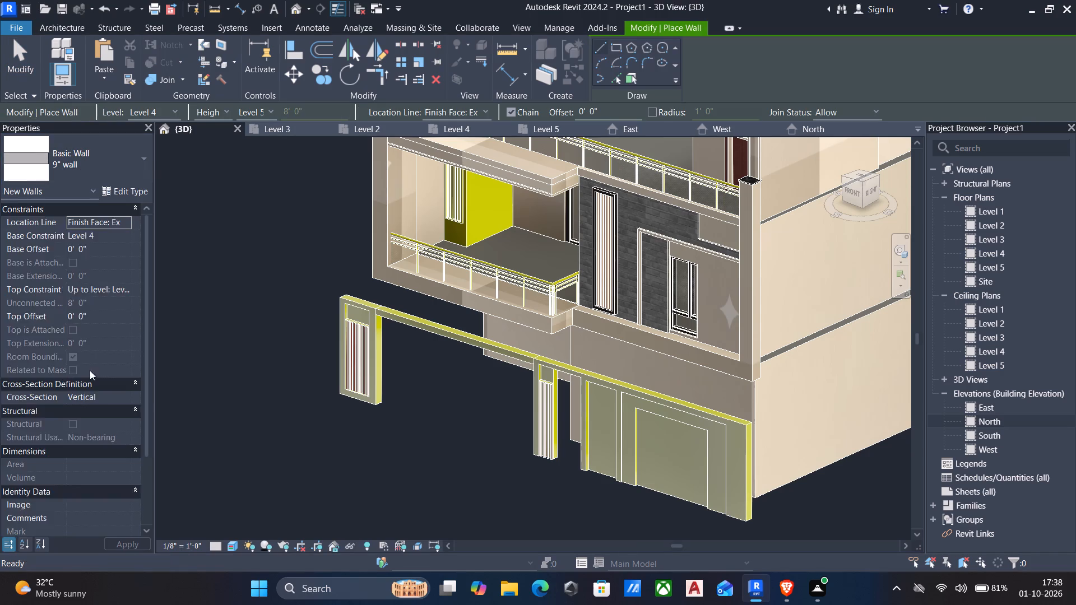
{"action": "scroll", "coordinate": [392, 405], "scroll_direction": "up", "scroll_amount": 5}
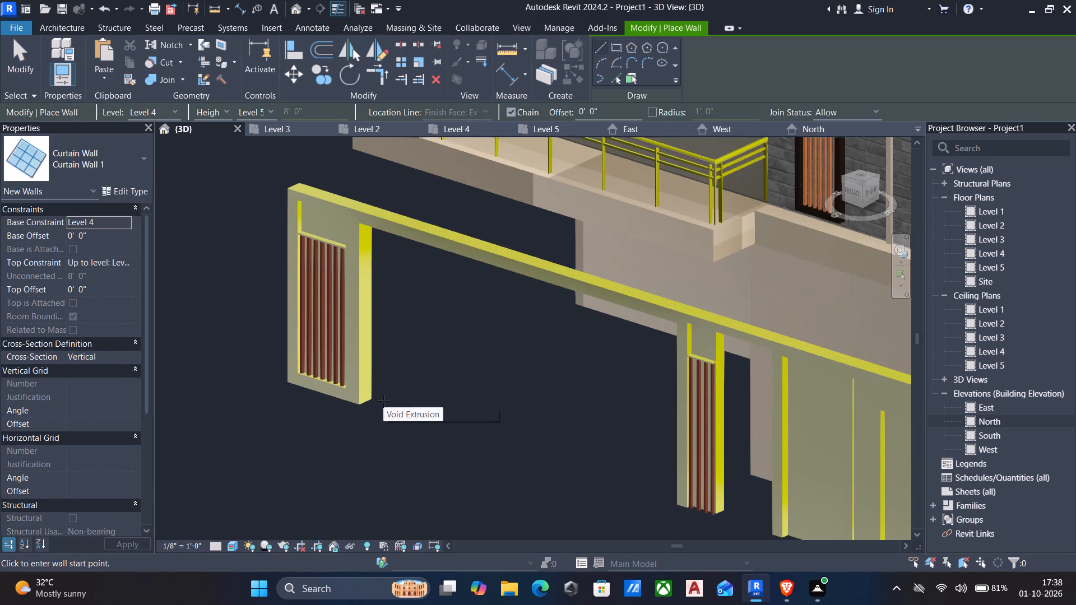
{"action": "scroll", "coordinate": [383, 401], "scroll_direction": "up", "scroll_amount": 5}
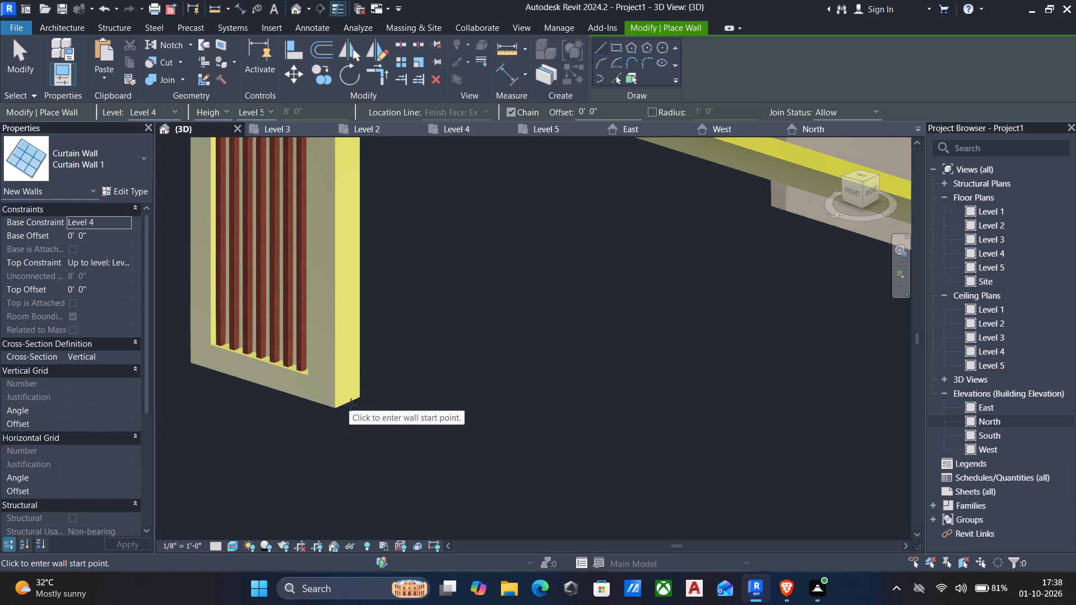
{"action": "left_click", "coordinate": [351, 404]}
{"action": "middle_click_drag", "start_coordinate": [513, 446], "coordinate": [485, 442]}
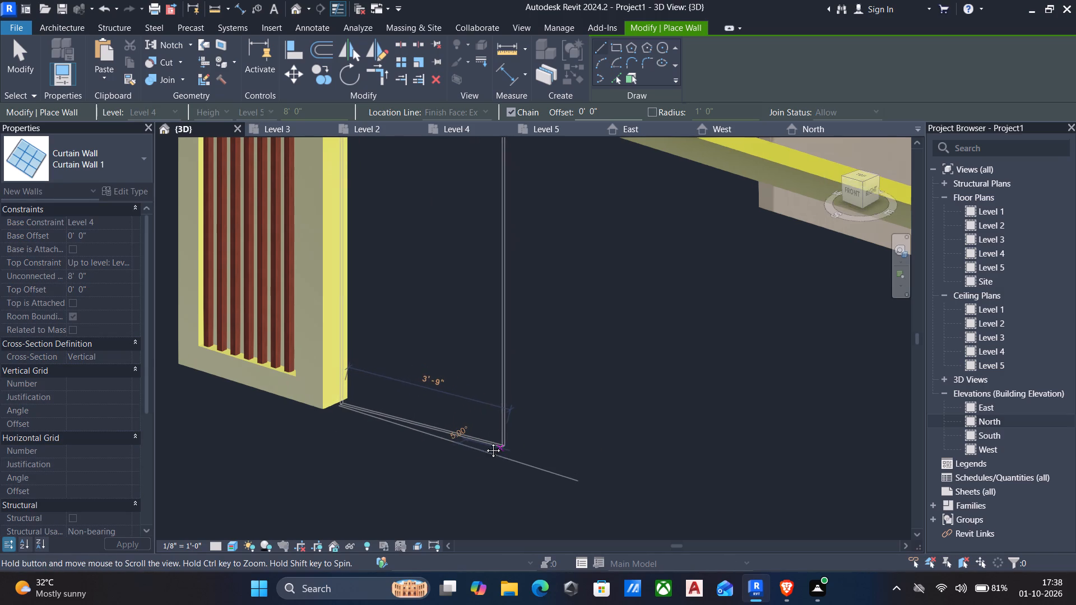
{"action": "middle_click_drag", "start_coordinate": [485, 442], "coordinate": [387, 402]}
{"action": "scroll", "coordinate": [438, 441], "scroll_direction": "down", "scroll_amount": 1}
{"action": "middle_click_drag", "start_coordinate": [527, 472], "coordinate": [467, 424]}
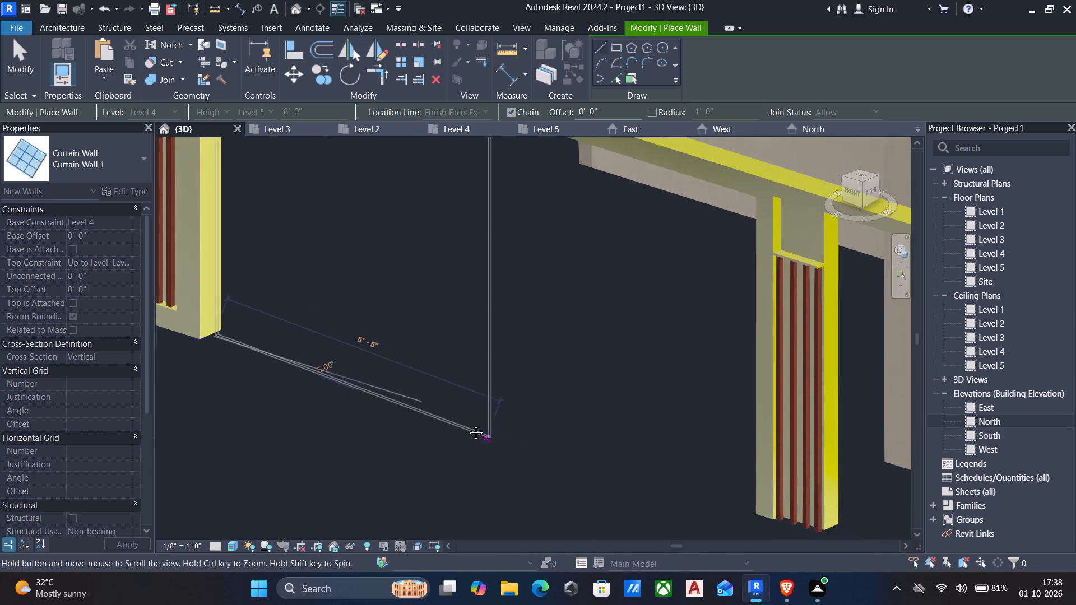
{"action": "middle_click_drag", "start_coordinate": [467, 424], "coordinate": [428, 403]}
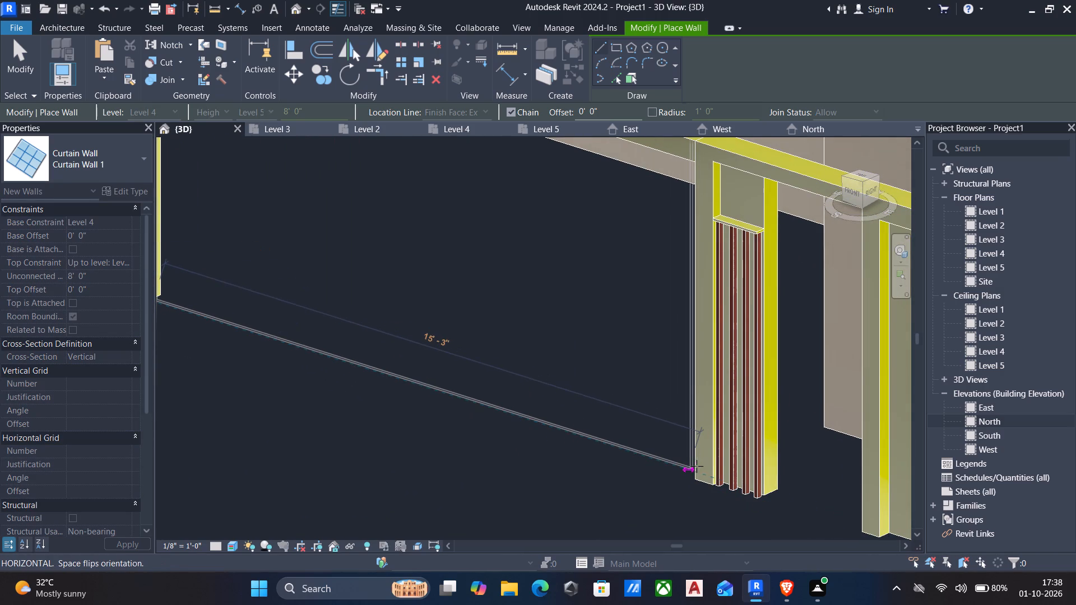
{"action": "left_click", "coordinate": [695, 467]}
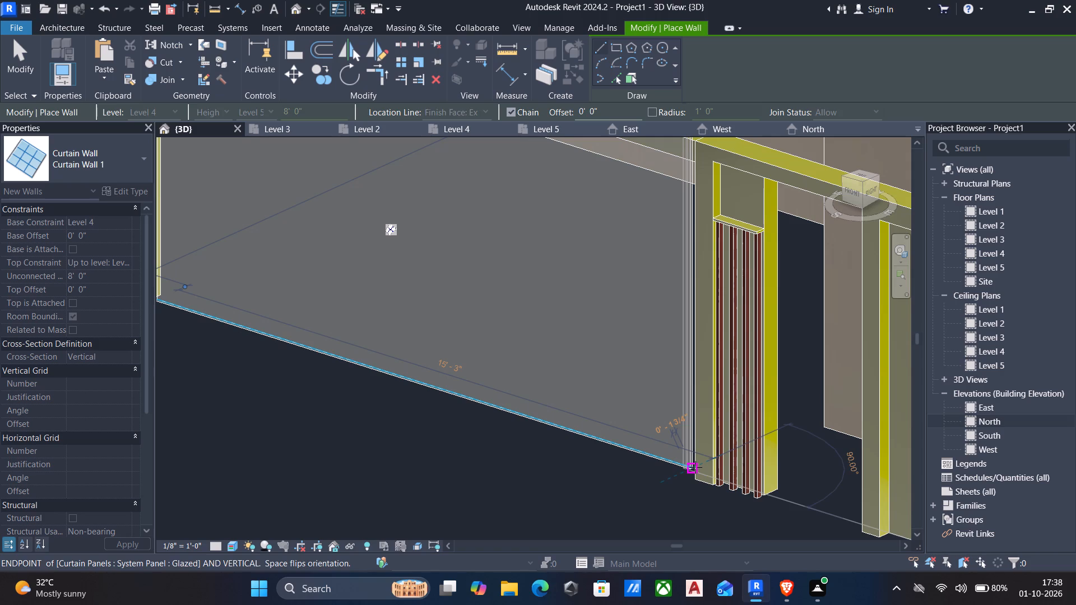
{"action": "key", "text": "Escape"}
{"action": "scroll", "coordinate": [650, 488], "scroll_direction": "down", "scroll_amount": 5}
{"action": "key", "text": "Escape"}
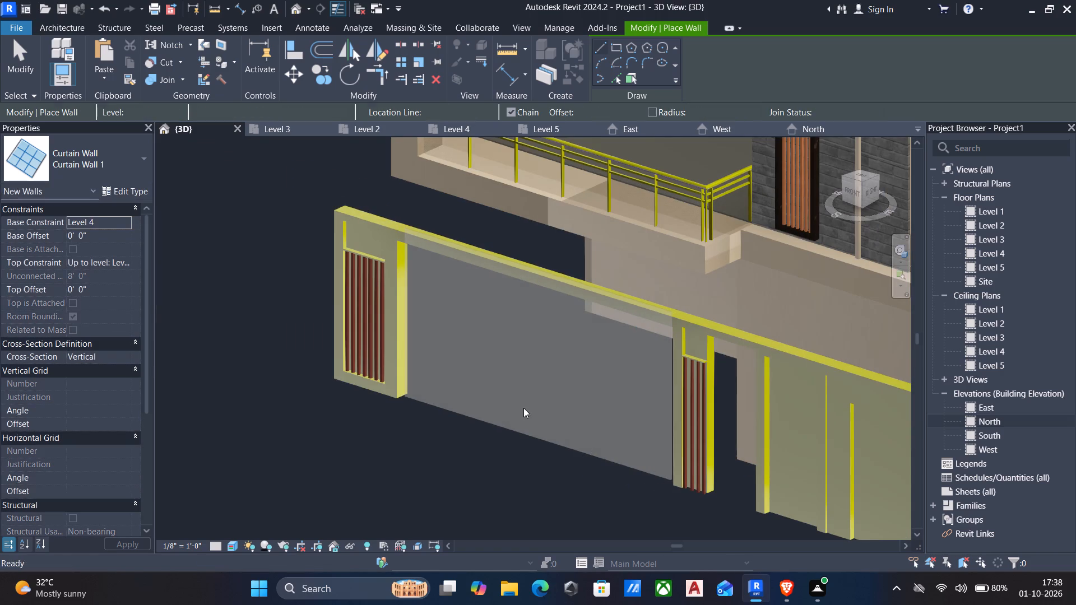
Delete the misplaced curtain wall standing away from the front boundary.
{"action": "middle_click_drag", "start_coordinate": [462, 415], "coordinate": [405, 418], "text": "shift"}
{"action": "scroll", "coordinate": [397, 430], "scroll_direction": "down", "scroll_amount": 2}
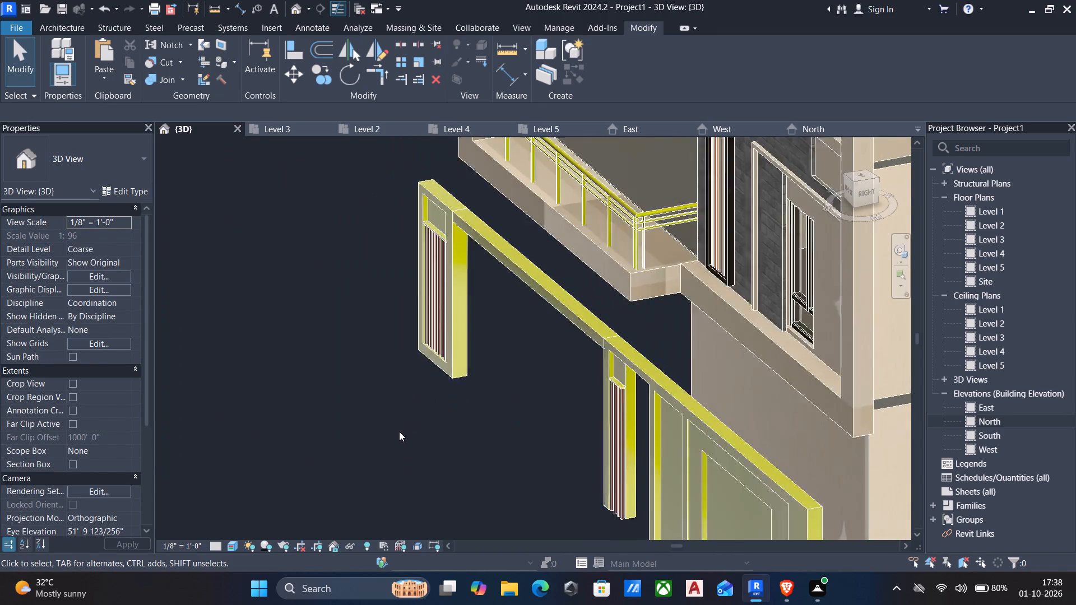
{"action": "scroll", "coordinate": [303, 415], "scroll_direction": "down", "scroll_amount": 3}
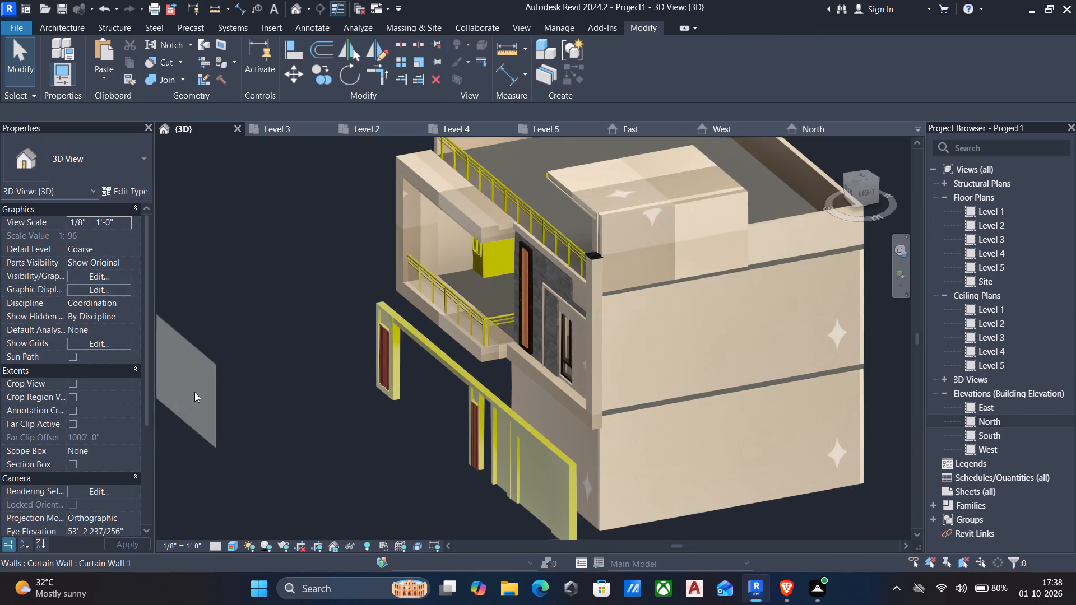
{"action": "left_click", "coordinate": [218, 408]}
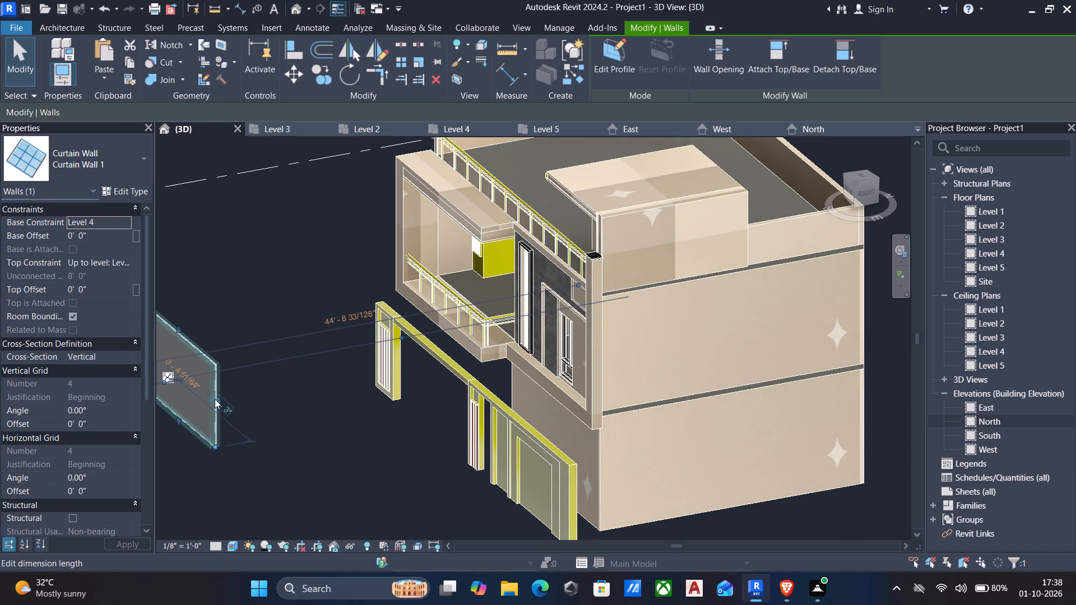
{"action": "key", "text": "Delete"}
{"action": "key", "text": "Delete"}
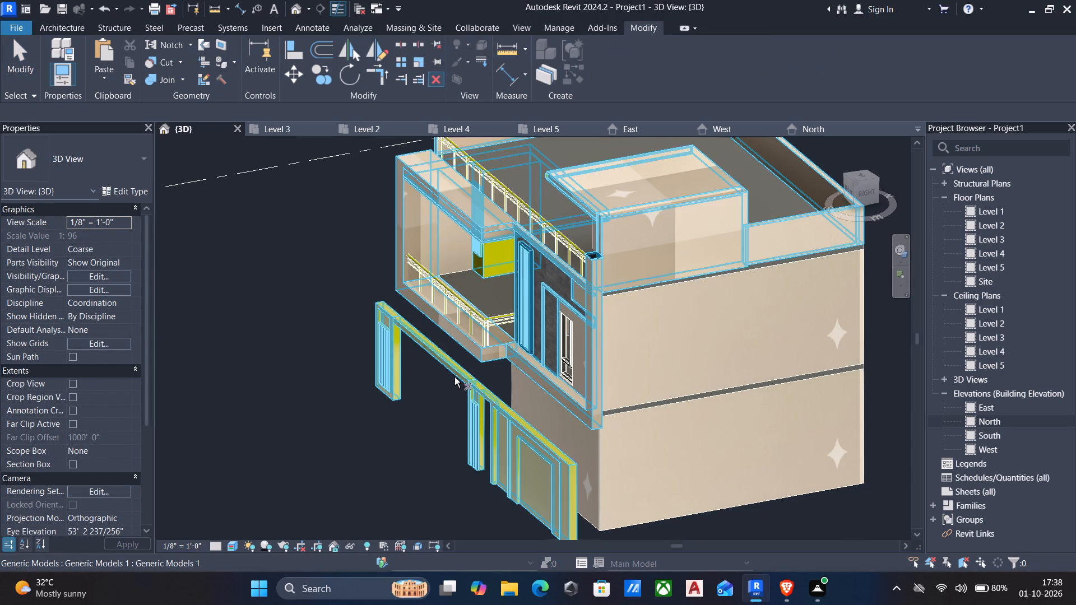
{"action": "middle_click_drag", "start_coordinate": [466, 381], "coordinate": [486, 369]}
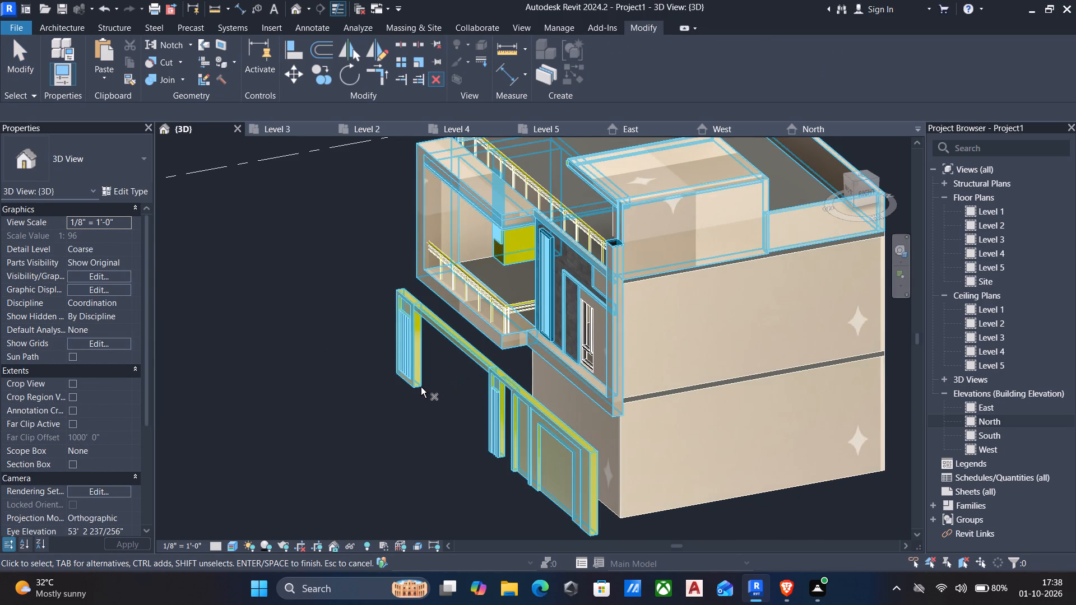
In the Level 1 floor plan, draw a Curtain Wall 1 about 15'-10" long from the end panel to the narrow pillar.
{"action": "double_click", "coordinate": [994, 210]}
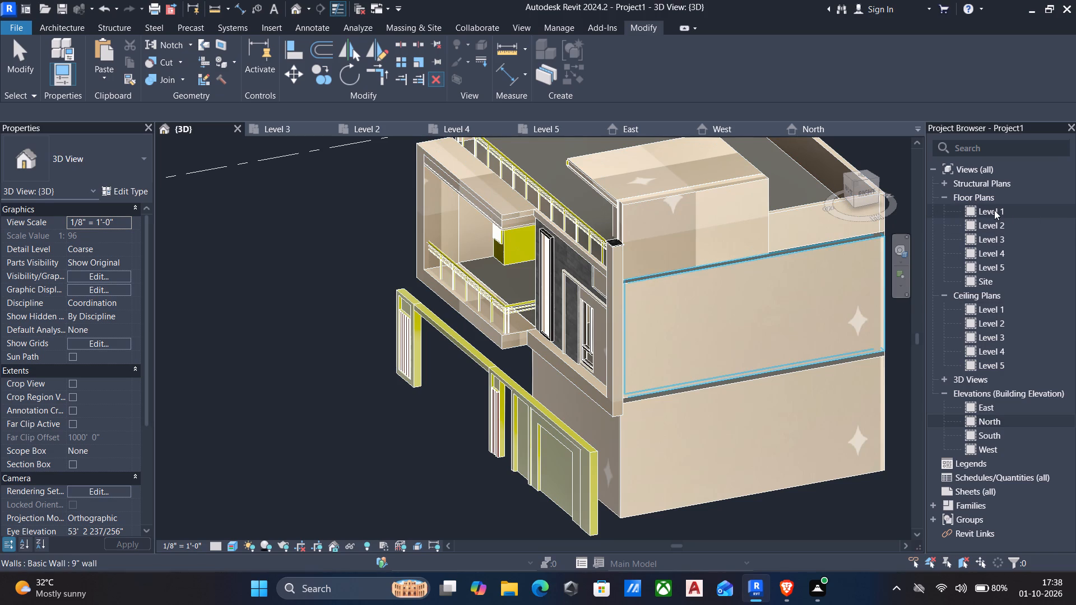
{"action": "scroll", "coordinate": [573, 353], "scroll_direction": "up", "scroll_amount": 4}
{"action": "scroll", "coordinate": [508, 338], "scroll_direction": "up", "scroll_amount": 5}
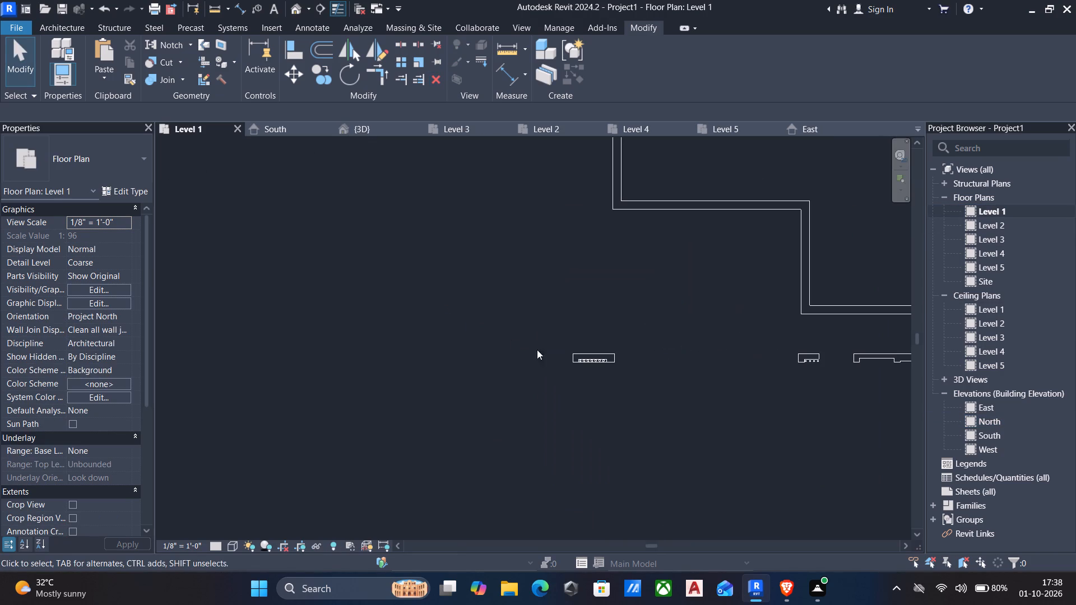
{"action": "type", "text": "wa"}
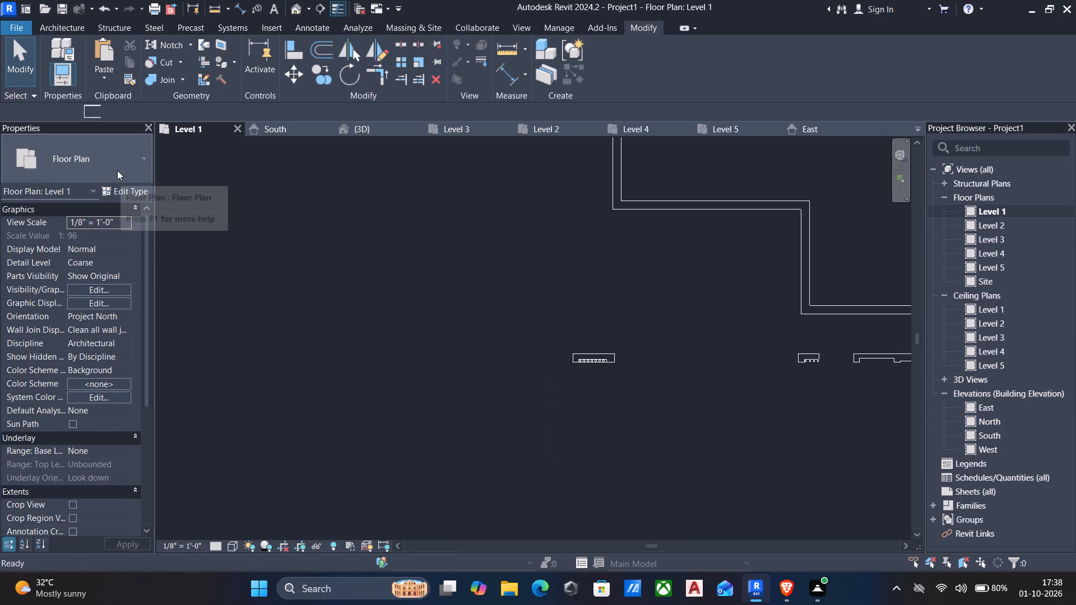
{"action": "scroll", "coordinate": [625, 360], "scroll_direction": "up", "scroll_amount": 4}
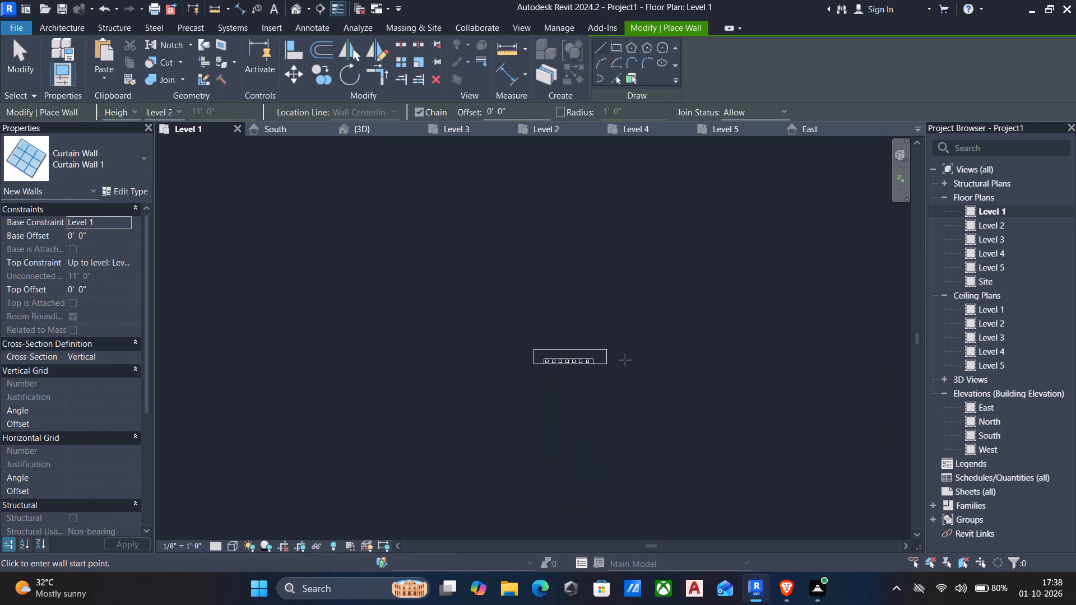
{"action": "left_click", "coordinate": [610, 356]}
{"action": "middle_click_drag", "start_coordinate": [697, 355], "coordinate": [578, 355]}
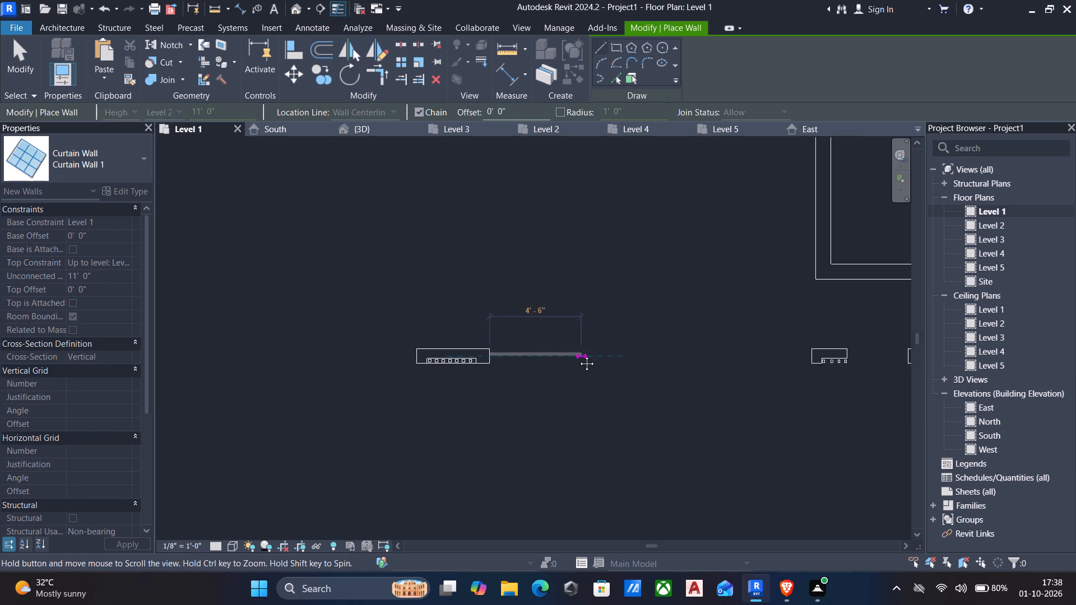
{"action": "middle_click_drag", "start_coordinate": [578, 355], "coordinate": [573, 355]}
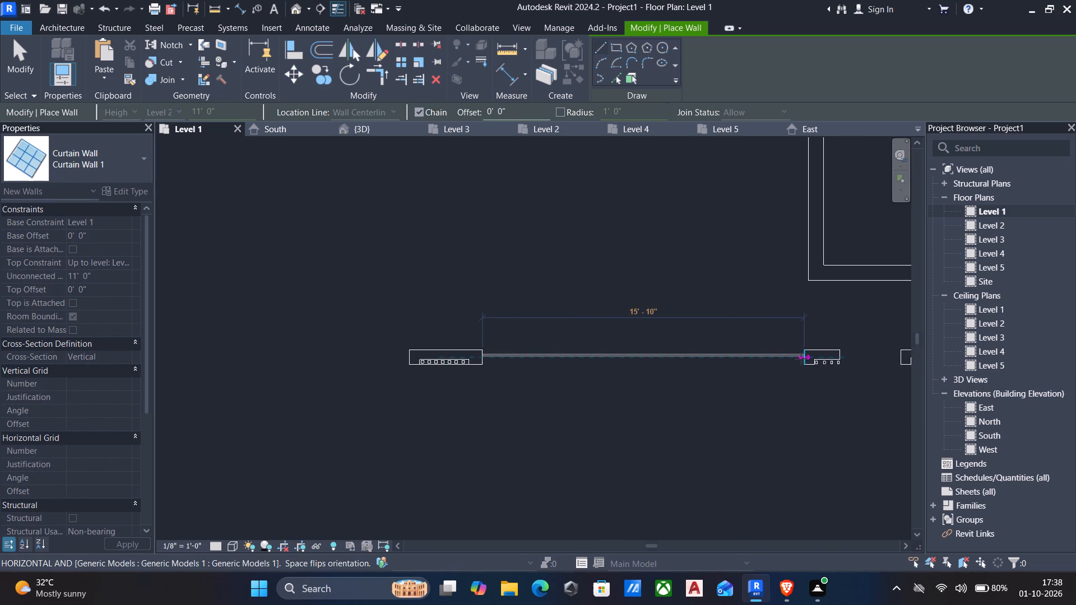
{"action": "left_click", "coordinate": [803, 359]}
{"action": "key", "text": "Escape"}
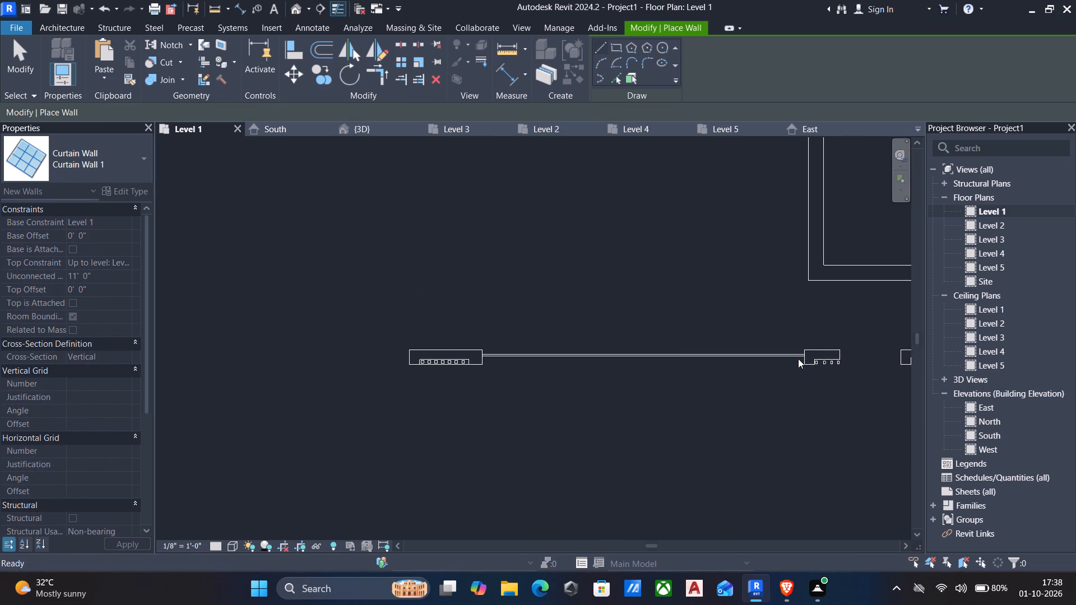
{"action": "key", "text": "Escape"}
Set the 3D view's visual style to Shaded.
{"action": "left_click", "coordinate": [381, 130]}
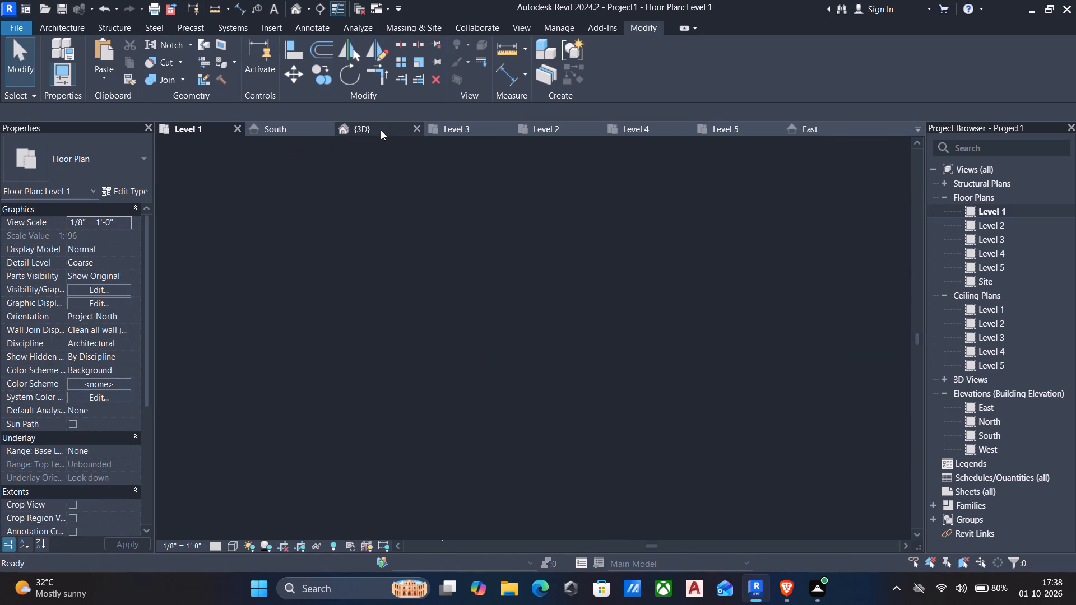
{"action": "scroll", "coordinate": [472, 345], "scroll_direction": "down", "scroll_amount": 2}
{"action": "middle_click_drag", "start_coordinate": [463, 358], "coordinate": [479, 355], "text": "shift"}
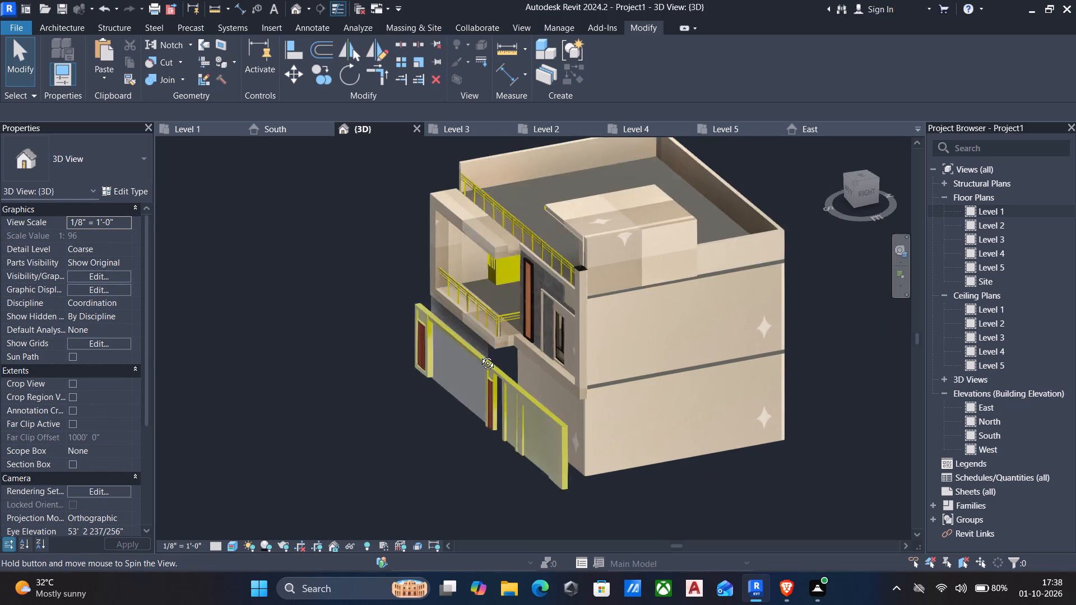
{"action": "middle_click_drag", "start_coordinate": [479, 355], "coordinate": [528, 343], "text": "shift"}
{"action": "scroll", "coordinate": [458, 346], "scroll_direction": "up", "scroll_amount": 3}
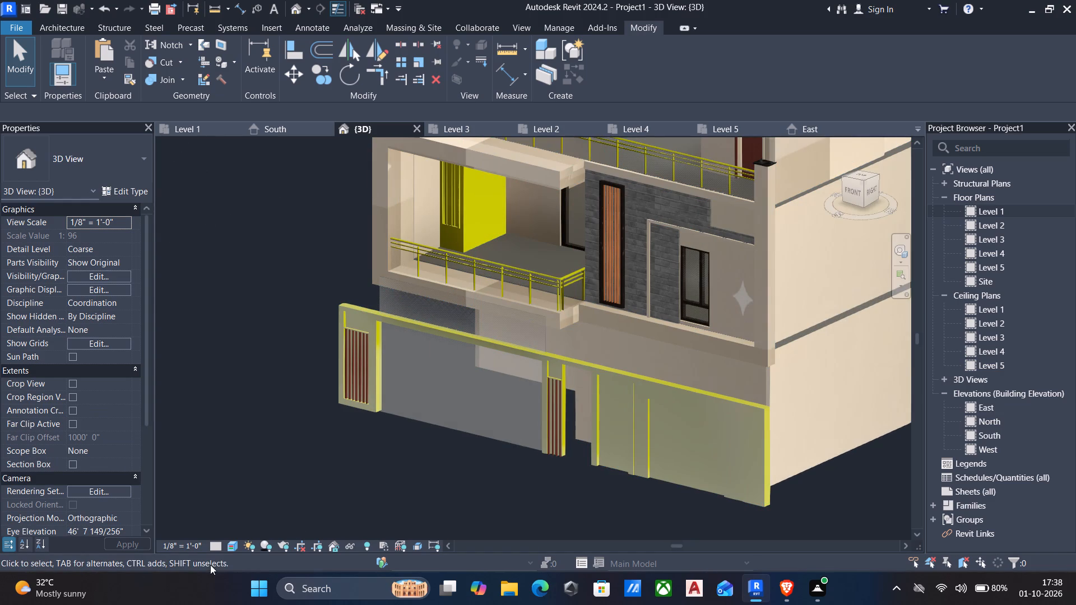
{"action": "left_click", "coordinate": [232, 543]}
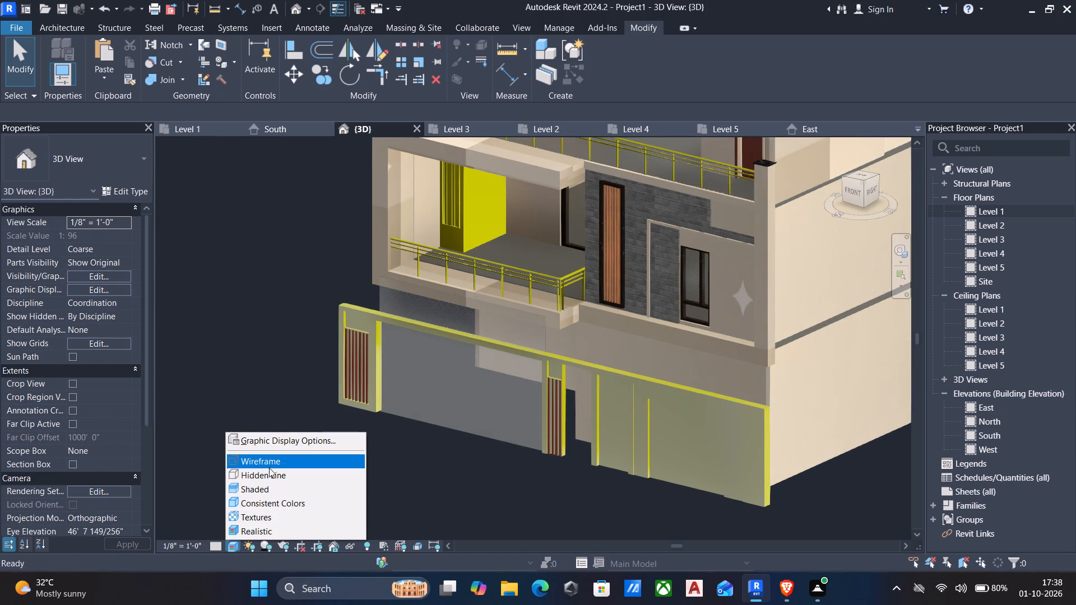
{"action": "left_click", "coordinate": [245, 488]}
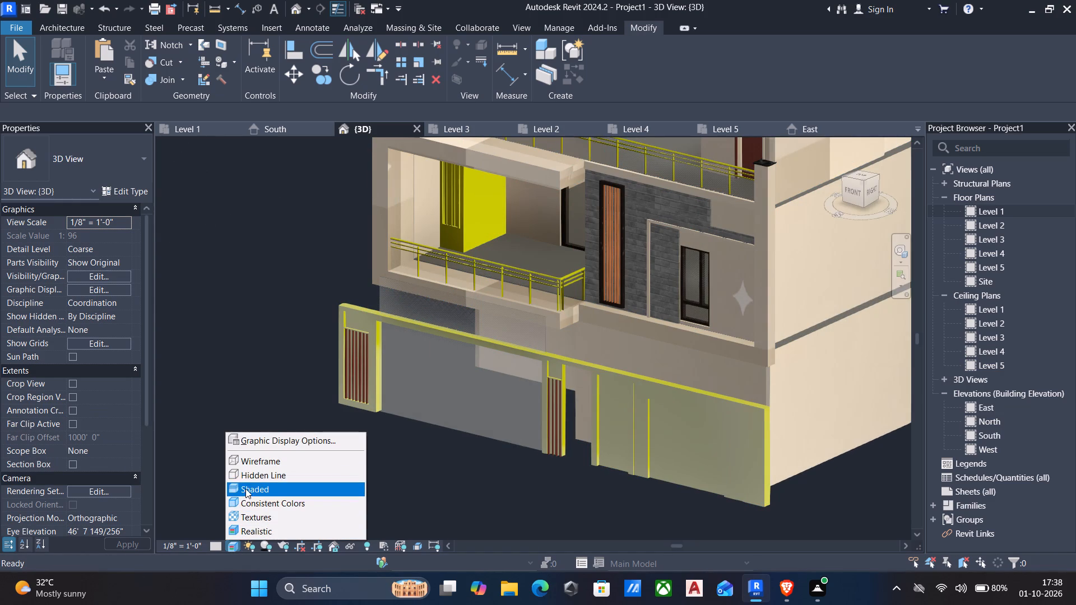
Lower the new curtain wall's top to the underside of the front boundary's beam, at a top offset of about -3'-6".
{"action": "middle_click_drag", "start_coordinate": [440, 372], "coordinate": [493, 364], "text": "shift"}
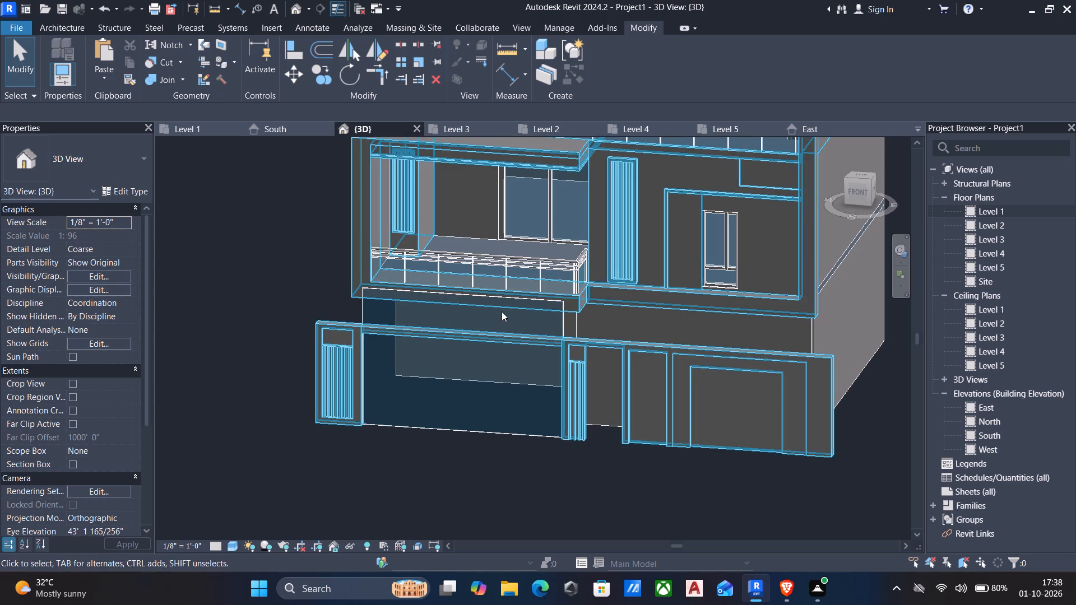
{"action": "middle_click_drag", "start_coordinate": [473, 341], "coordinate": [568, 394]}
{"action": "scroll", "coordinate": [584, 392], "scroll_direction": "up", "scroll_amount": 4}
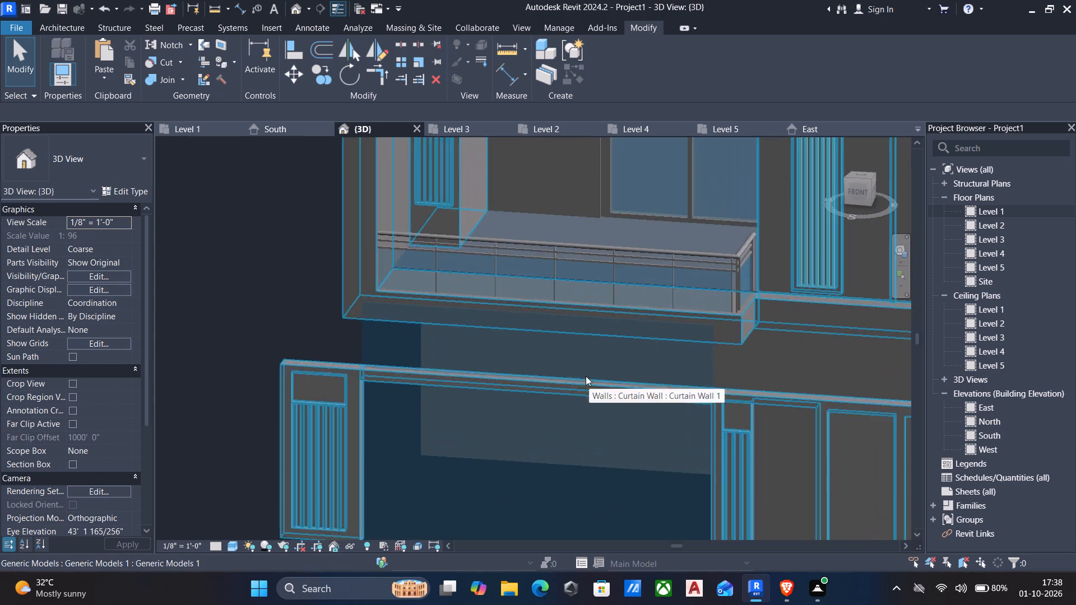
{"action": "left_click", "coordinate": [439, 309]}
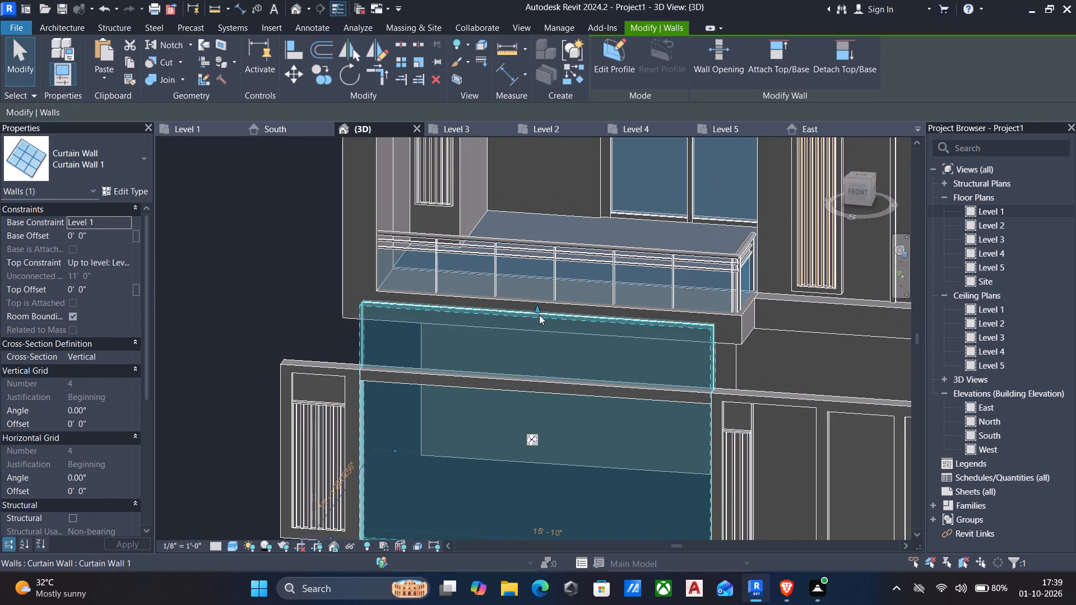
{"action": "left_click_drag", "start_coordinate": [538, 309], "coordinate": [531, 394]}
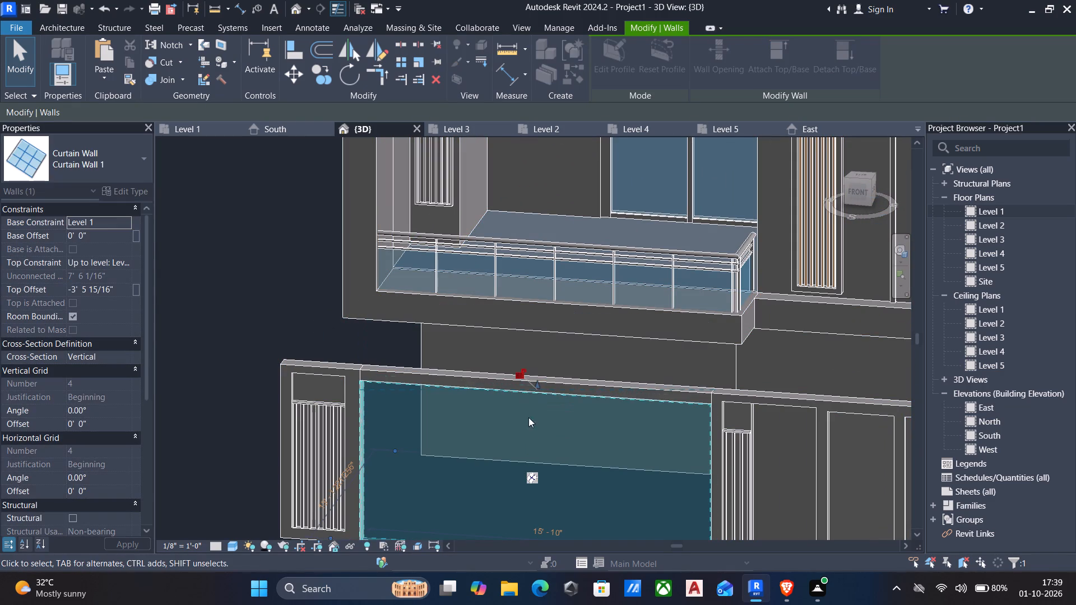
{"action": "key", "text": "Escape"}
Add two vertical curtain grid lines to the wall, one at its midpoint and one about 6" beside it towards the narrow pillar.
{"action": "middle_click_drag", "start_coordinate": [522, 444], "coordinate": [554, 320], "text": "shift"}
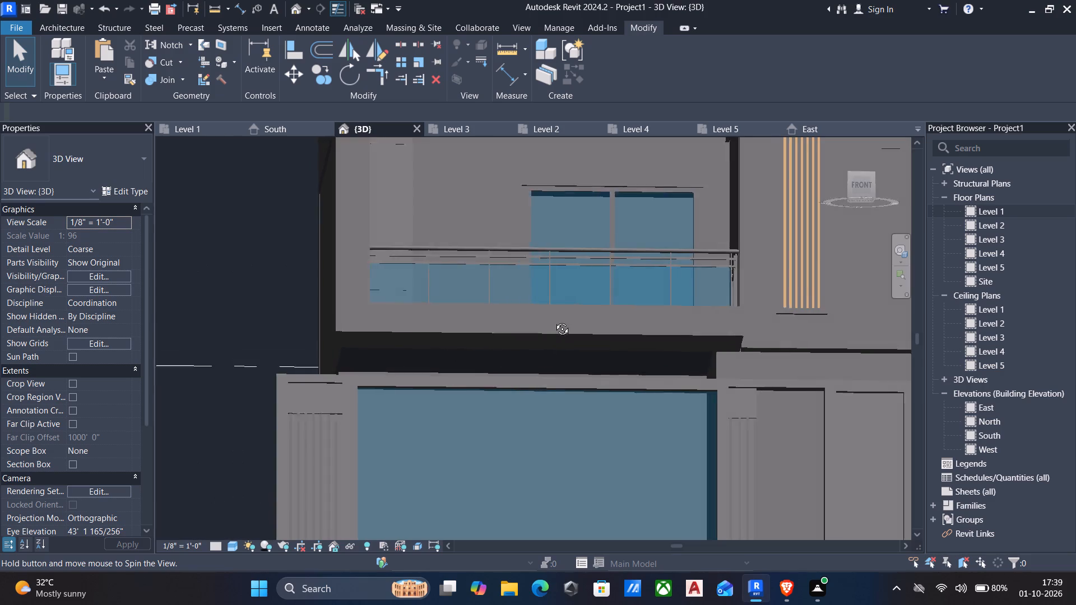
{"action": "middle_click_drag", "start_coordinate": [554, 320], "coordinate": [506, 440], "text": "shift"}
{"action": "scroll", "coordinate": [513, 432], "scroll_direction": "down", "scroll_amount": 1}
{"action": "middle_click_drag", "start_coordinate": [514, 431], "coordinate": [588, 292]}
{"action": "middle_click_drag", "start_coordinate": [563, 366], "coordinate": [531, 441], "text": "shift"}
{"action": "scroll", "coordinate": [530, 456], "scroll_direction": "down", "scroll_amount": 1}
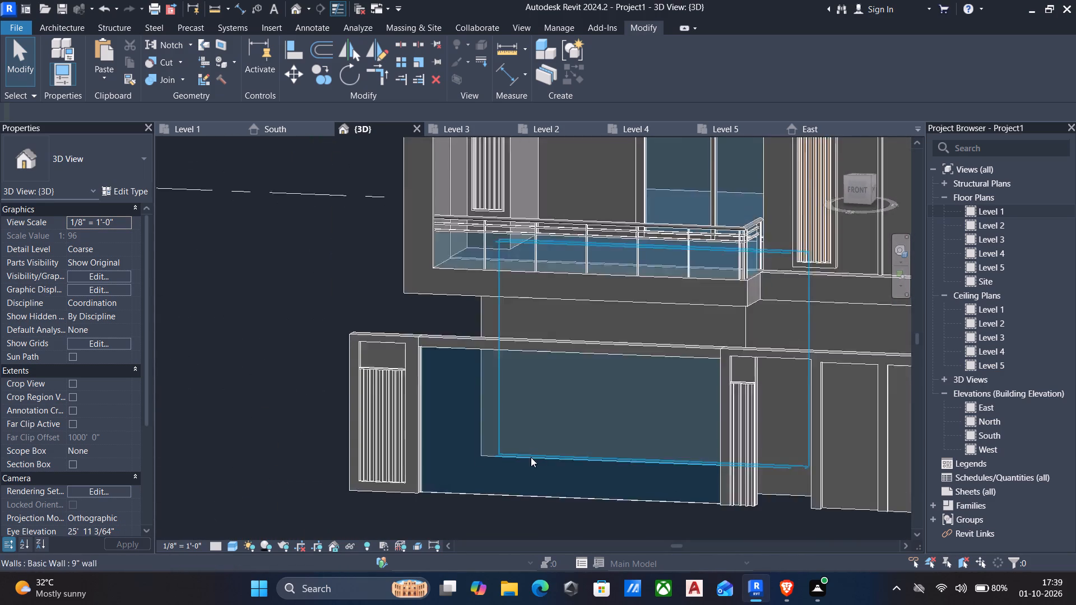
{"action": "scroll", "coordinate": [531, 457], "scroll_direction": "down", "scroll_amount": 1}
{"action": "middle_click_drag", "start_coordinate": [531, 457], "coordinate": [530, 414]}
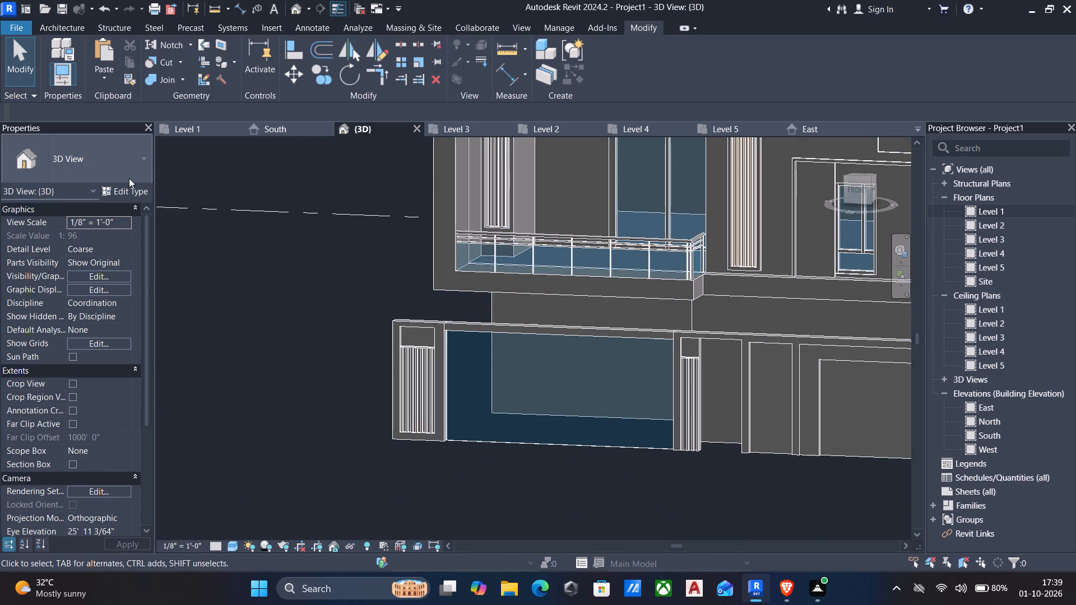
{"action": "left_click", "coordinate": [72, 26]}
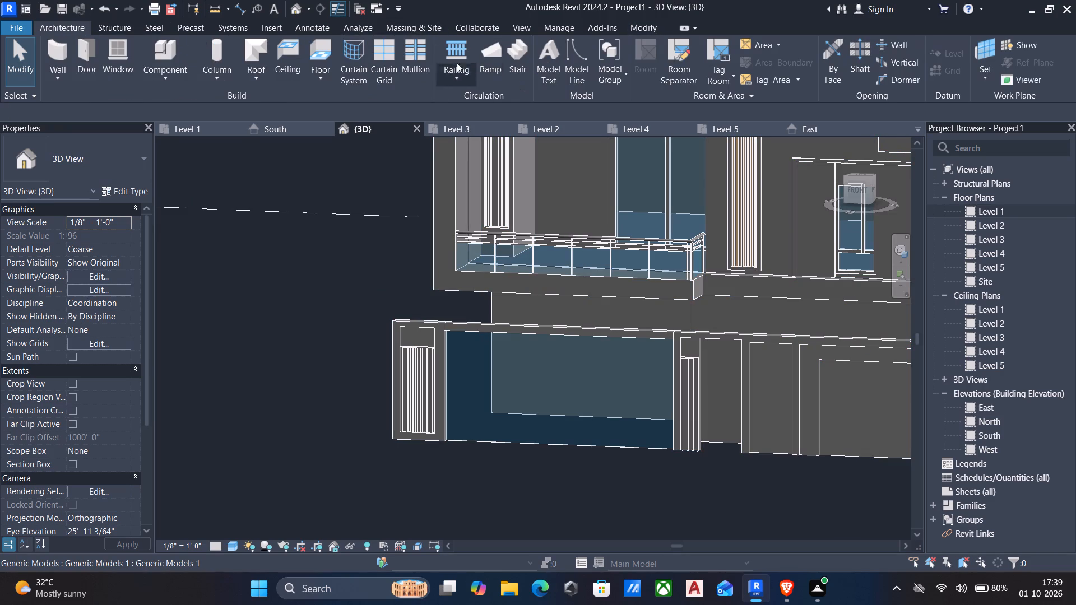
{"action": "left_click", "coordinate": [382, 46]}
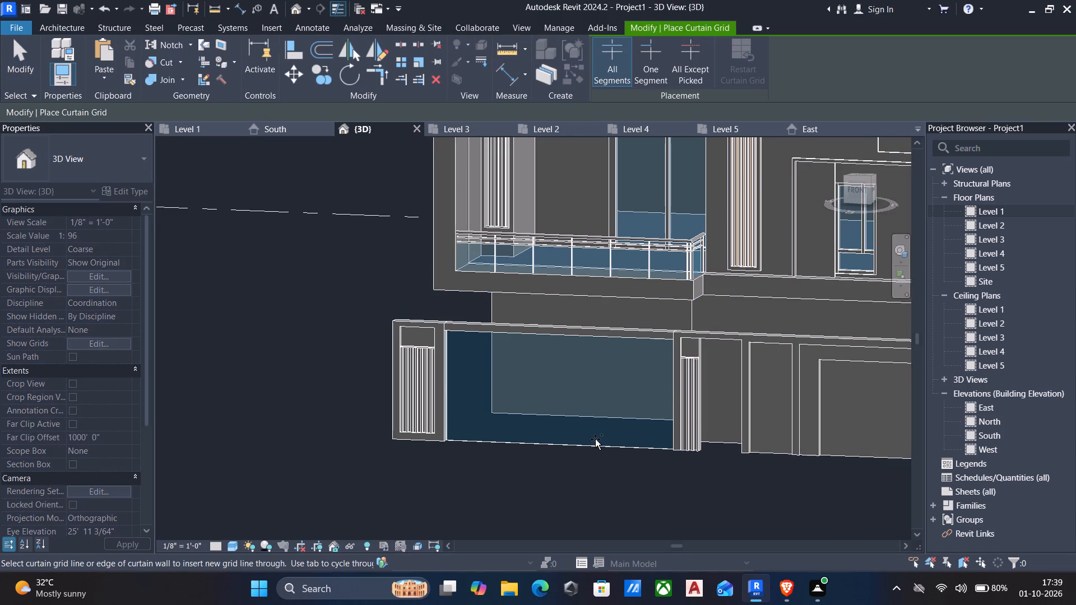
{"action": "left_click", "coordinate": [559, 444]}
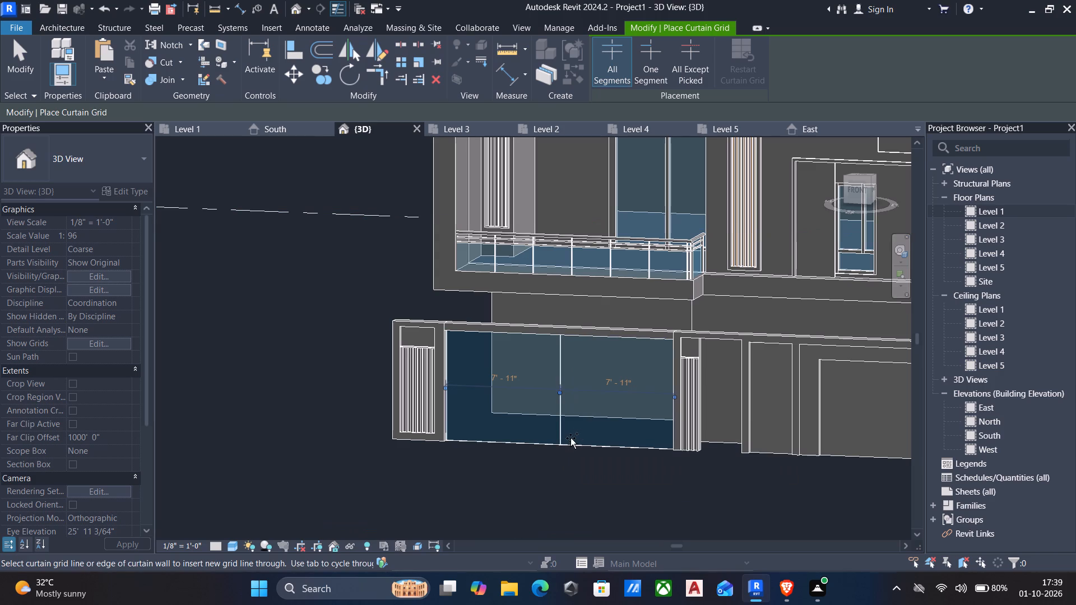
{"action": "left_click", "coordinate": [571, 443]}
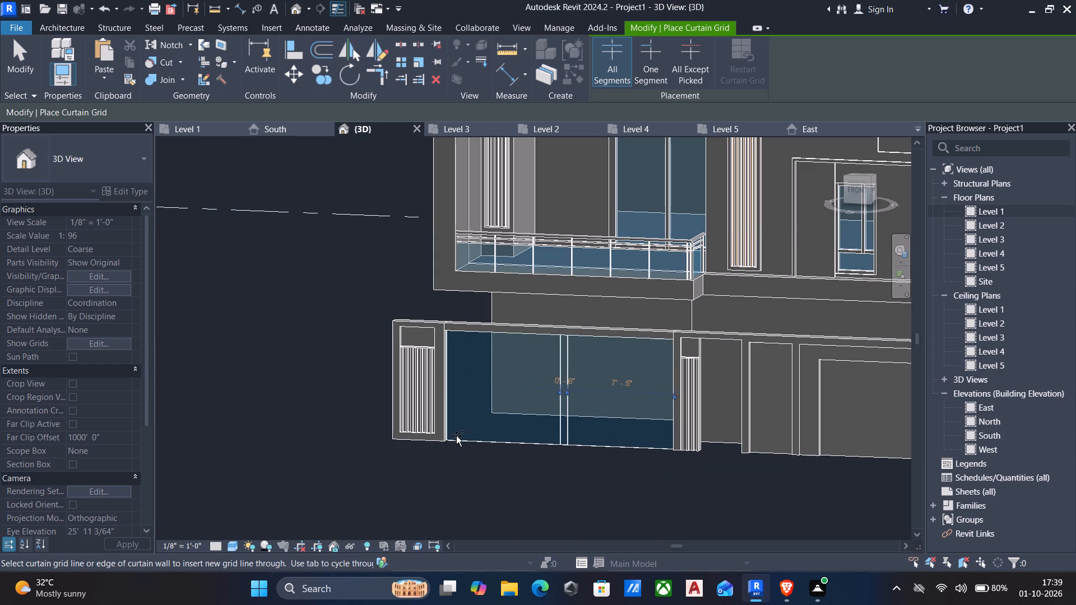
Add ten vertical curtain grid lines starting beside the end panel, the first about 6" in and the rest about 4" apart.
{"action": "scroll", "coordinate": [456, 440], "scroll_direction": "up", "scroll_amount": 3}
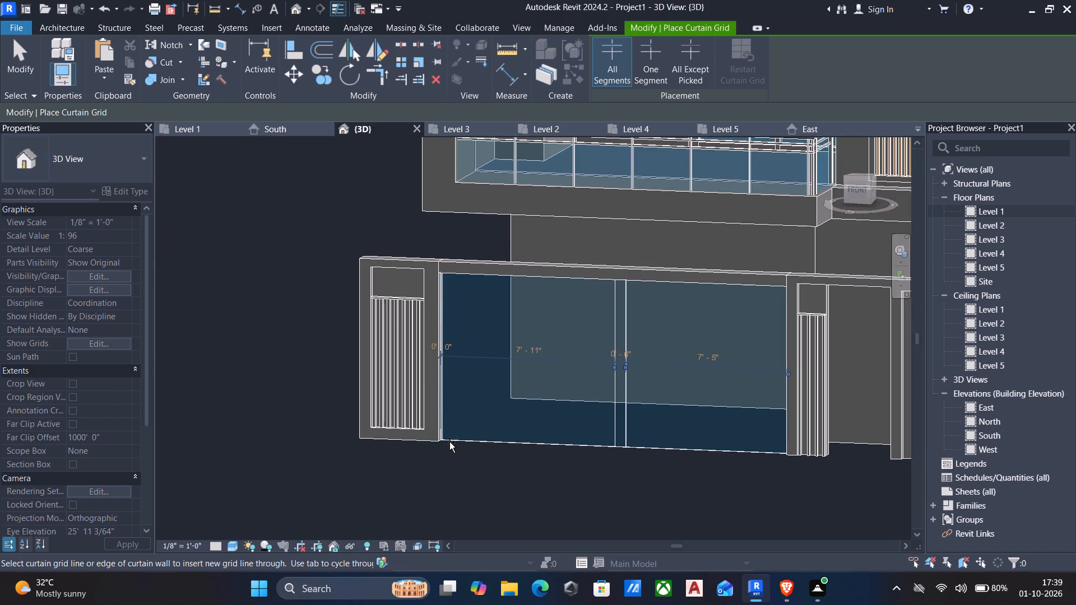
{"action": "scroll", "coordinate": [451, 441], "scroll_direction": "up", "scroll_amount": 4}
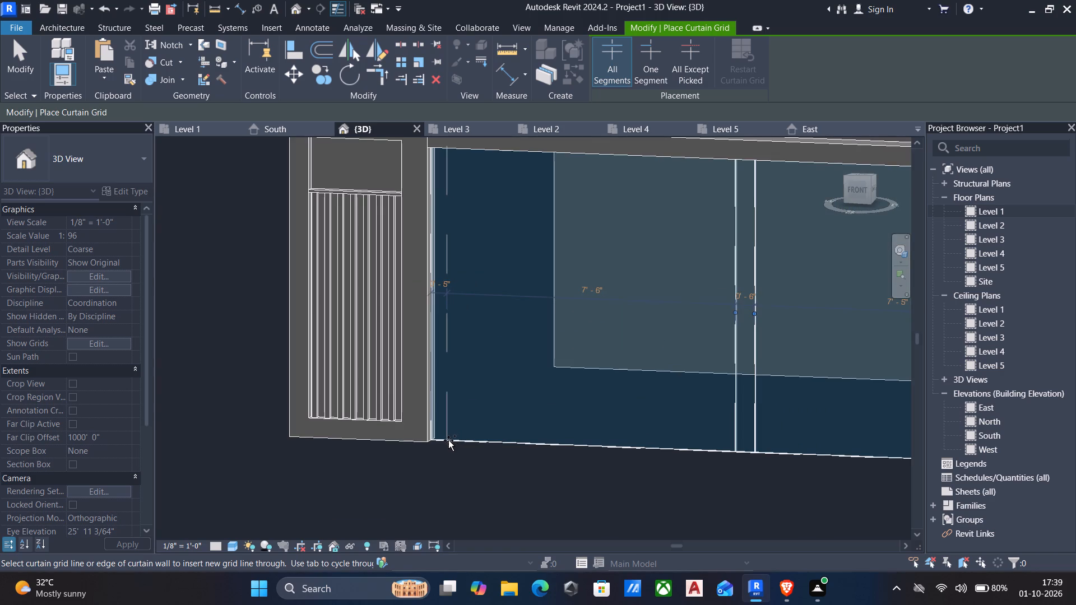
{"action": "left_click", "coordinate": [448, 440]}
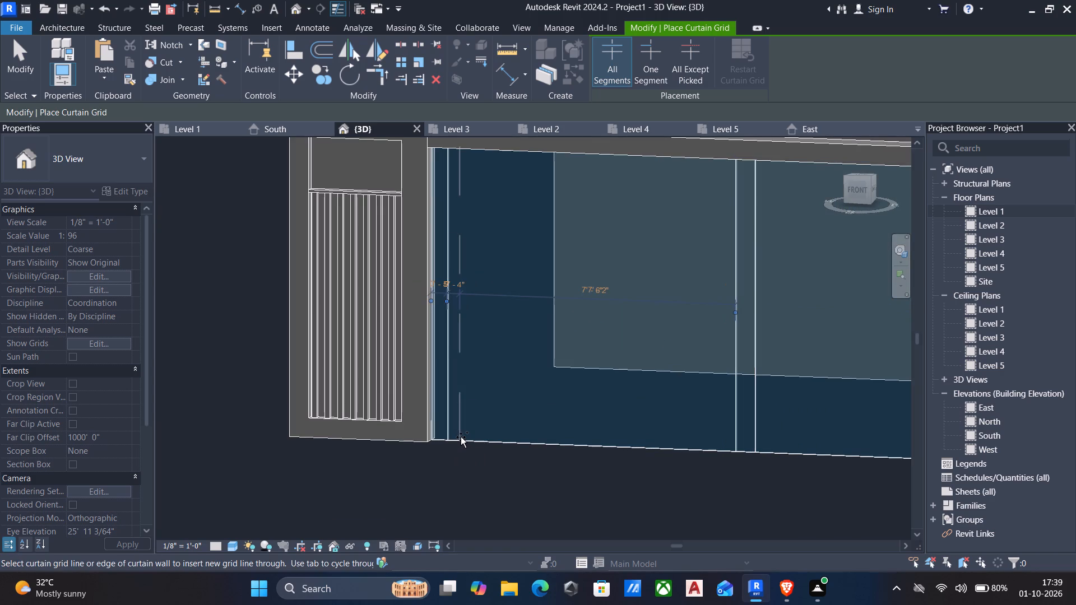
{"action": "left_click", "coordinate": [460, 438]}
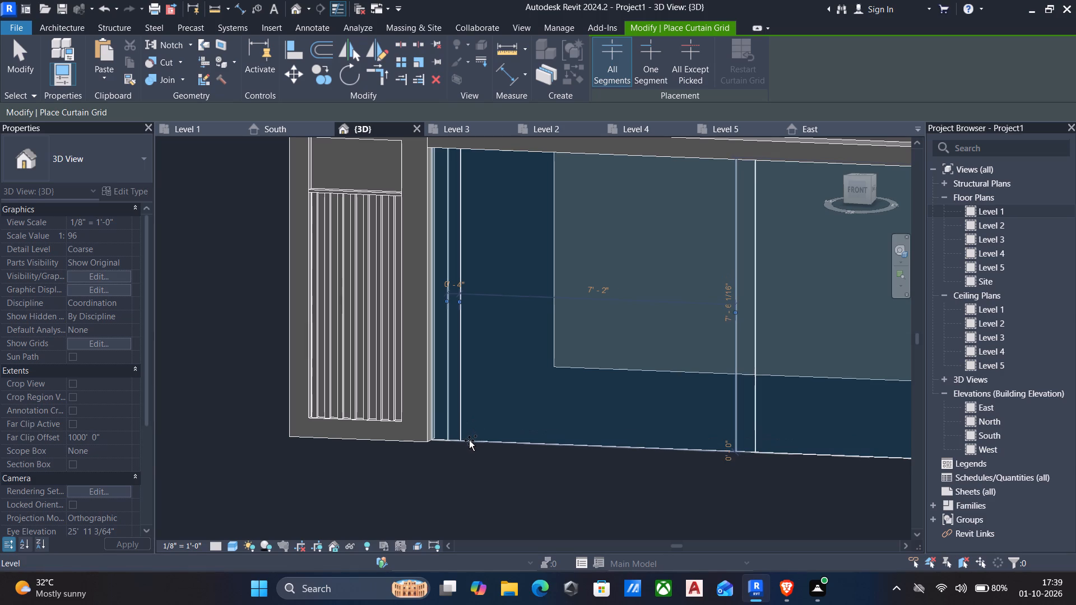
{"action": "left_click", "coordinate": [471, 441]}
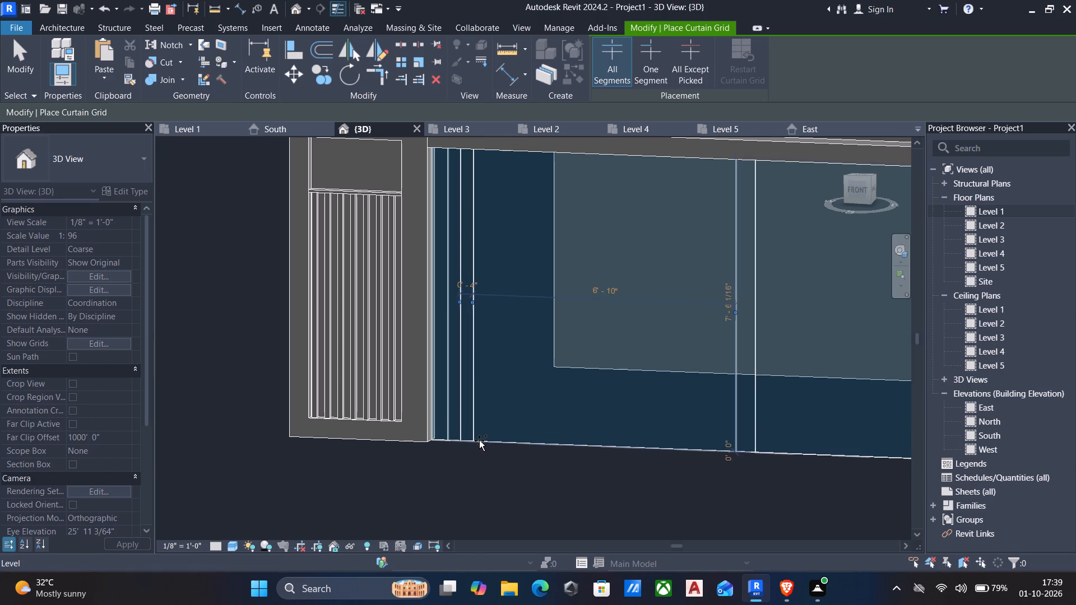
{"action": "left_click", "coordinate": [484, 441]}
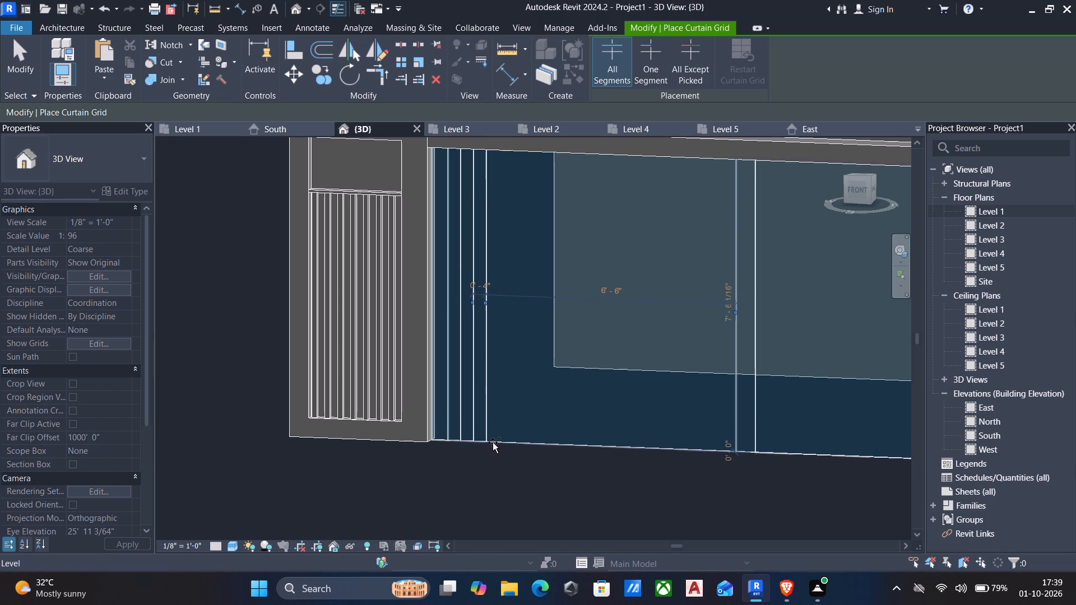
{"action": "left_click", "coordinate": [497, 443]}
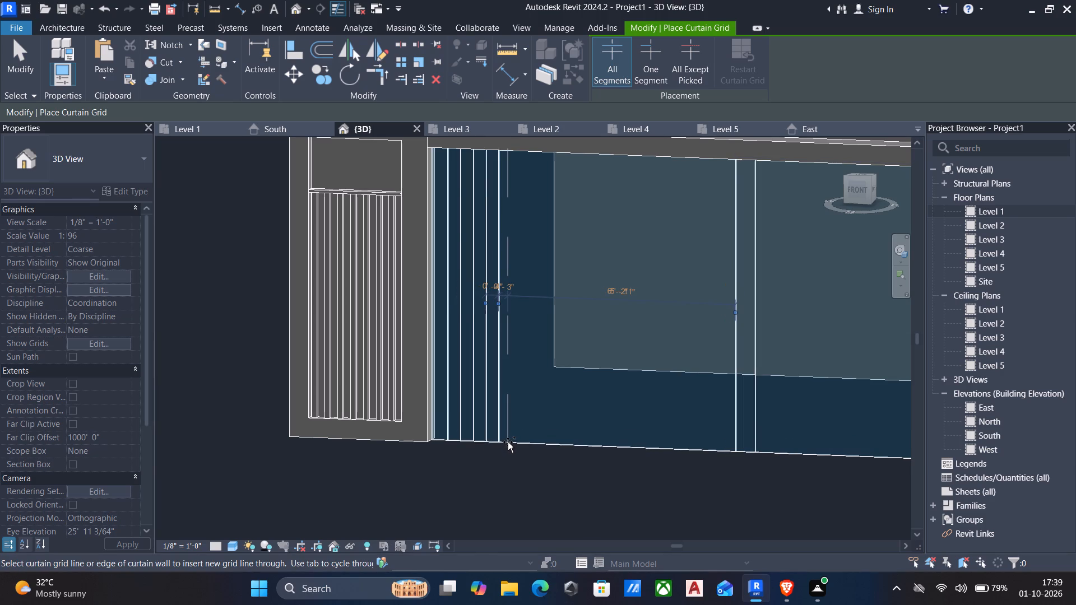
{"action": "left_click", "coordinate": [512, 441]}
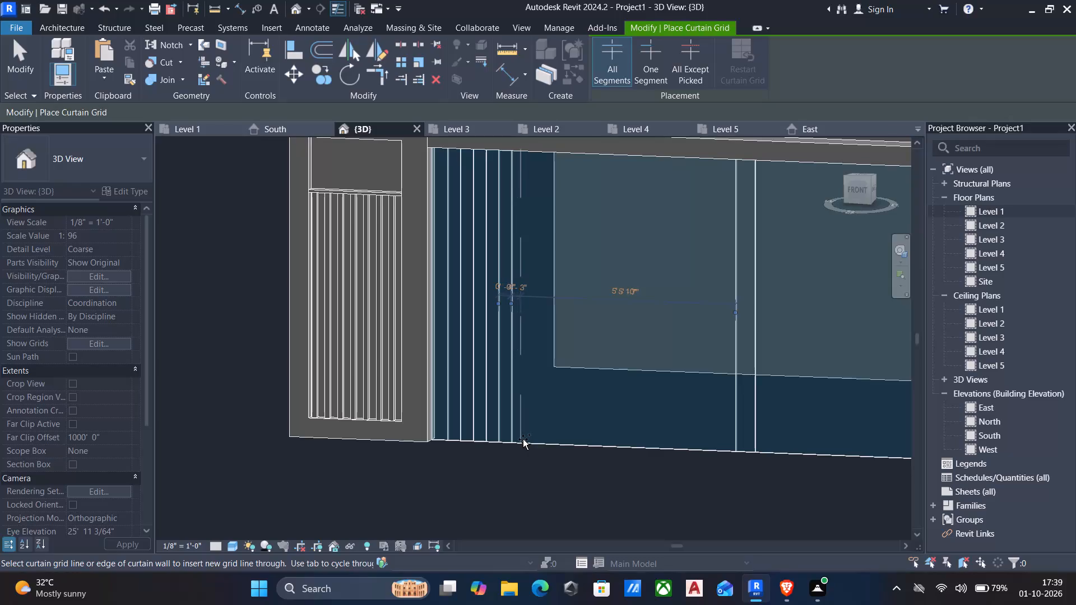
{"action": "left_click", "coordinate": [525, 440]}
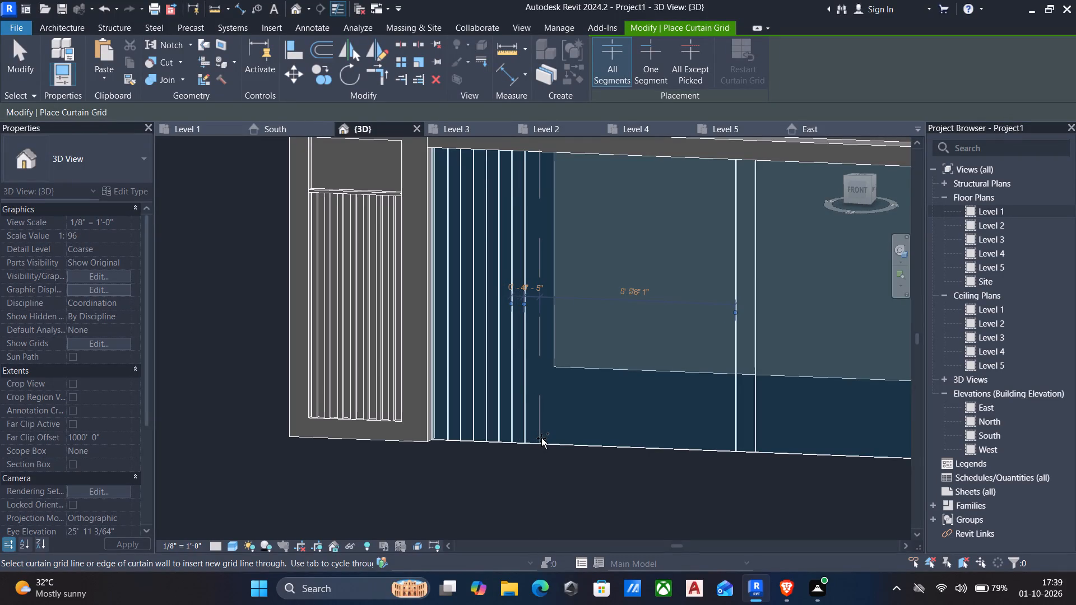
{"action": "left_click", "coordinate": [535, 441]}
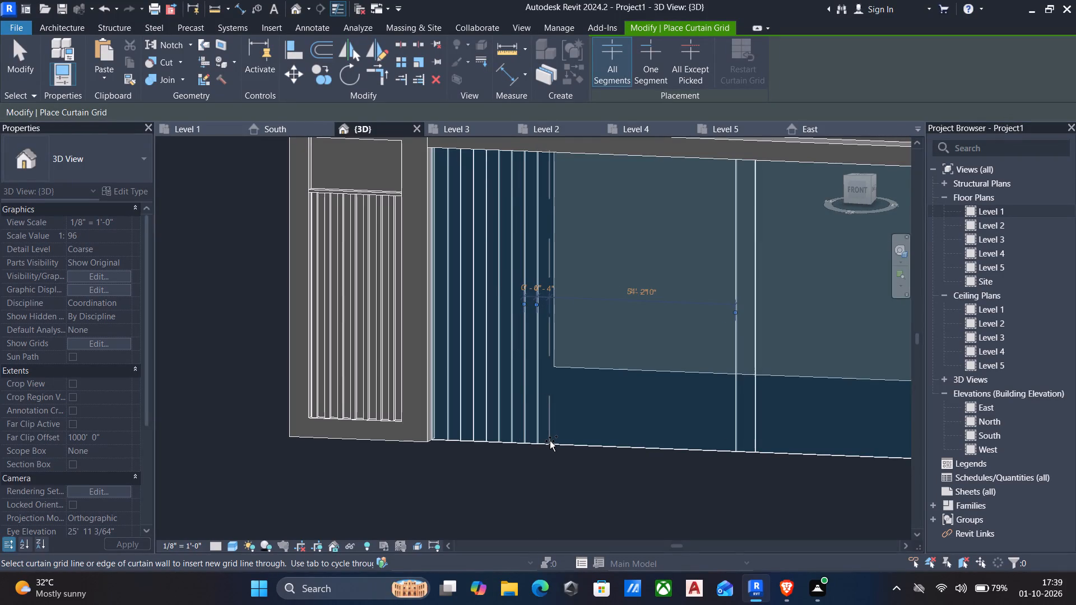
{"action": "left_click", "coordinate": [550, 441]}
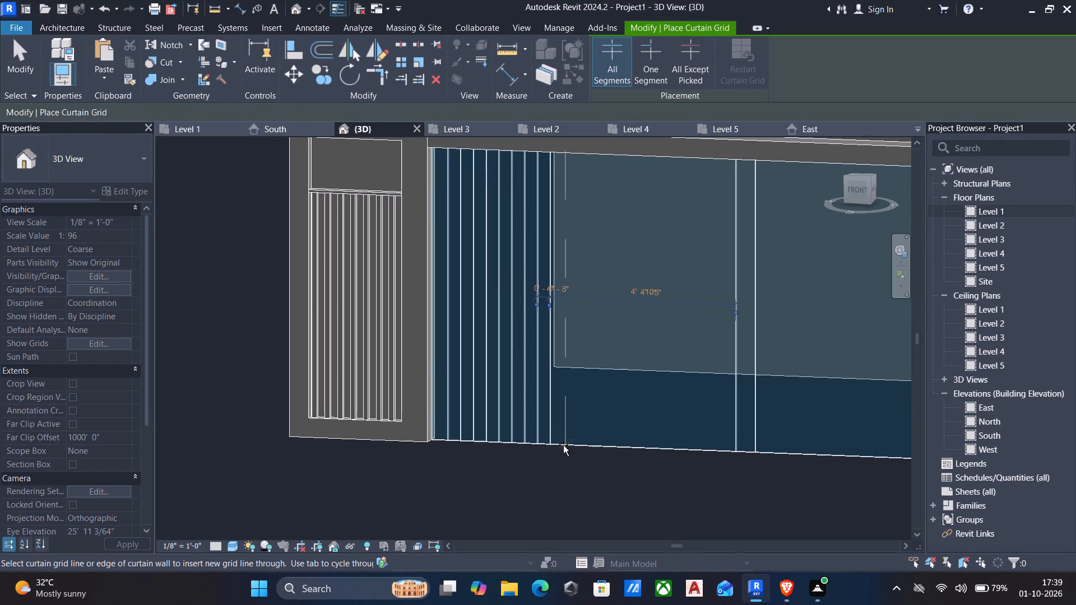
{"action": "left_click", "coordinate": [560, 446]}
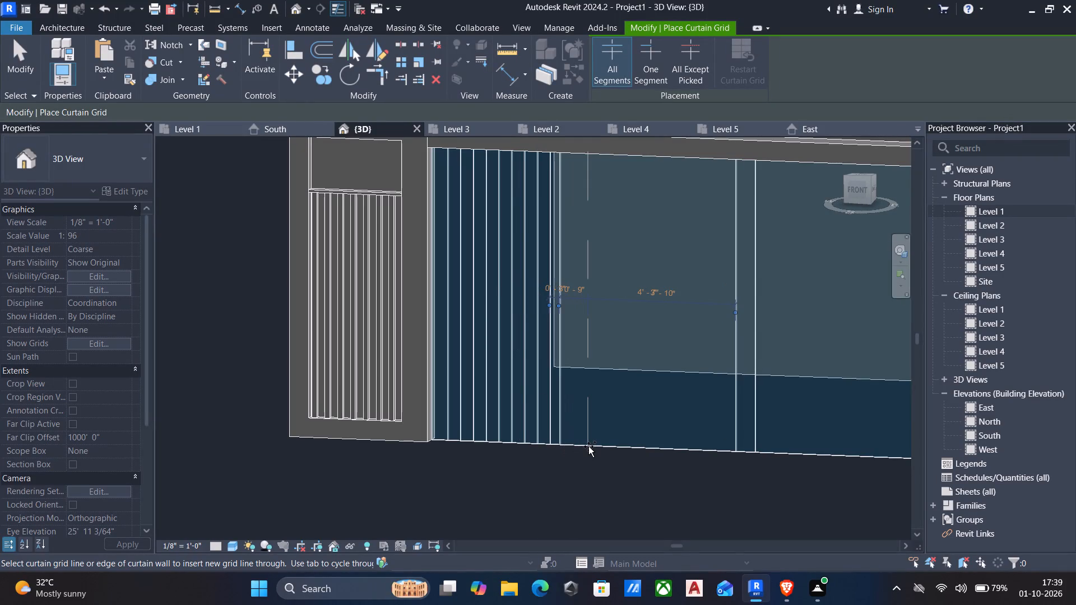
Continue the vertical grid lines towards the wall's midpoint with nine more, each about 4" from the previous one.
{"action": "left_click", "coordinate": [571, 450]}
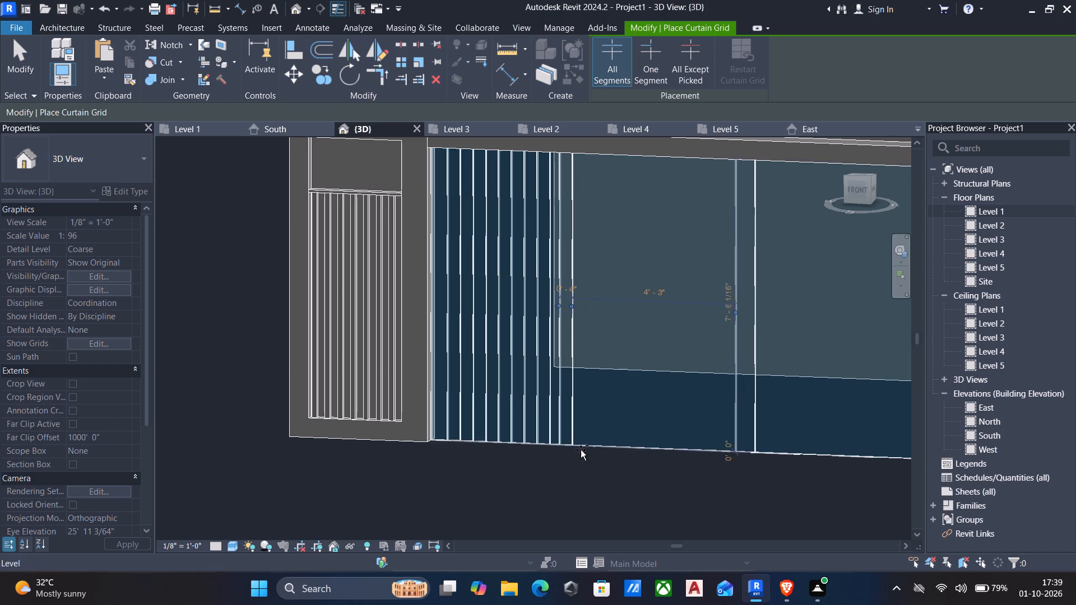
{"action": "left_click", "coordinate": [586, 450]}
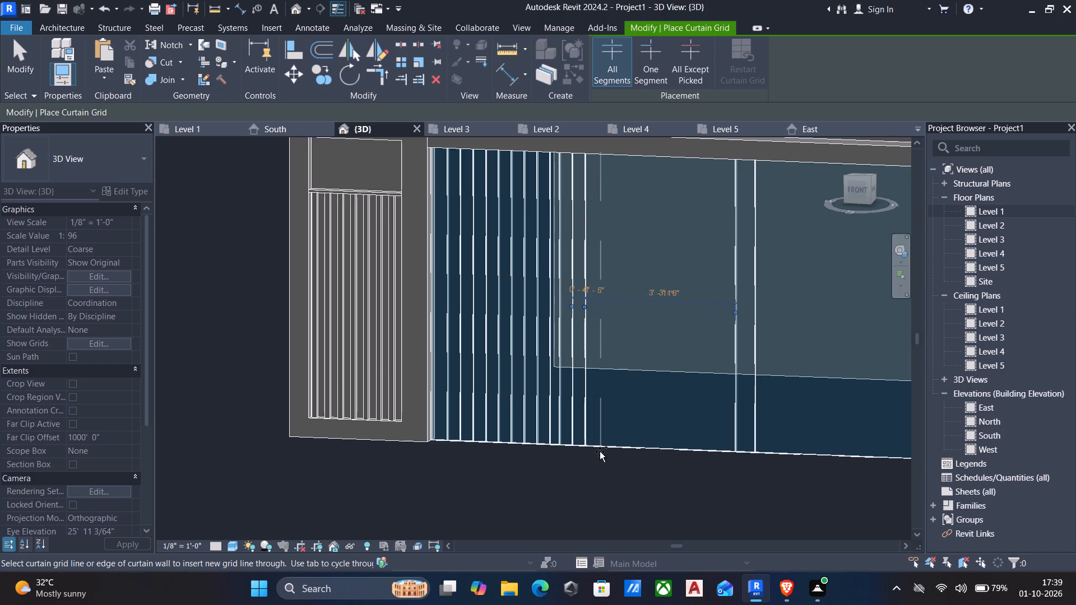
{"action": "left_click", "coordinate": [597, 453]}
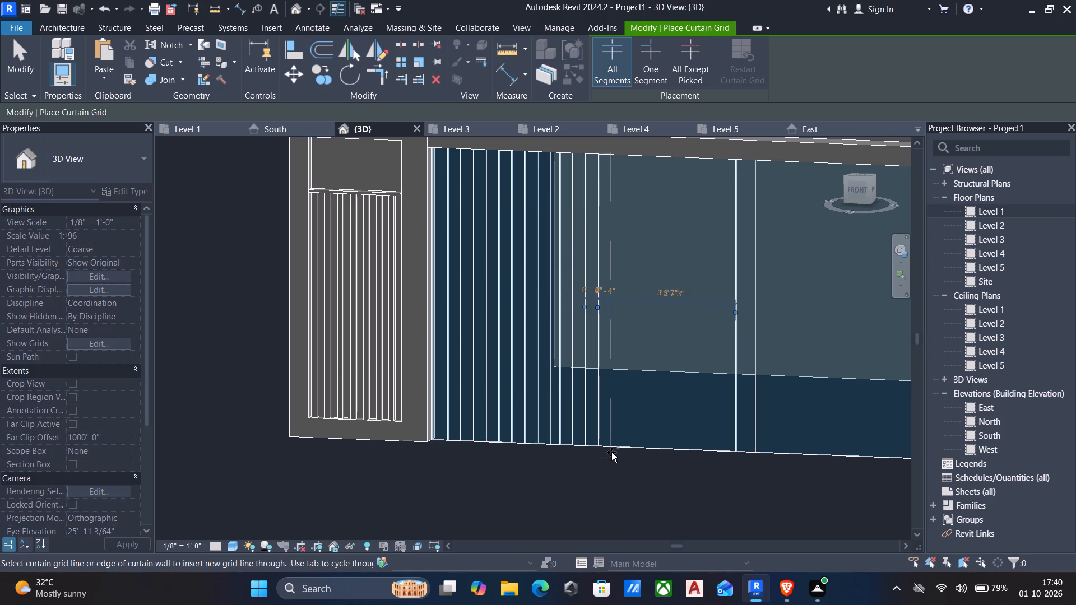
{"action": "left_click", "coordinate": [611, 452]}
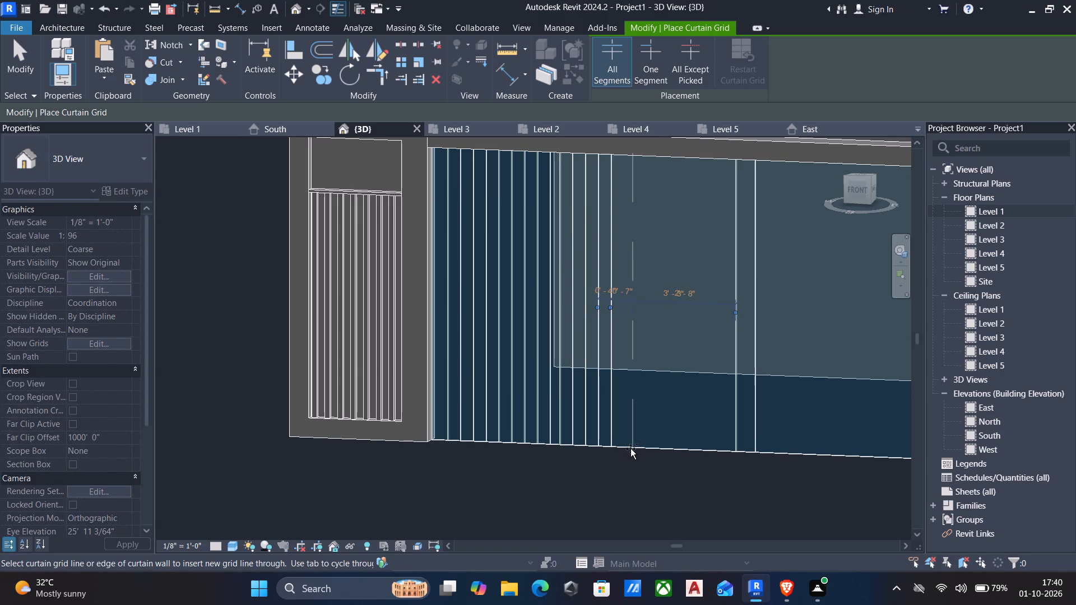
{"action": "left_click", "coordinate": [623, 449]}
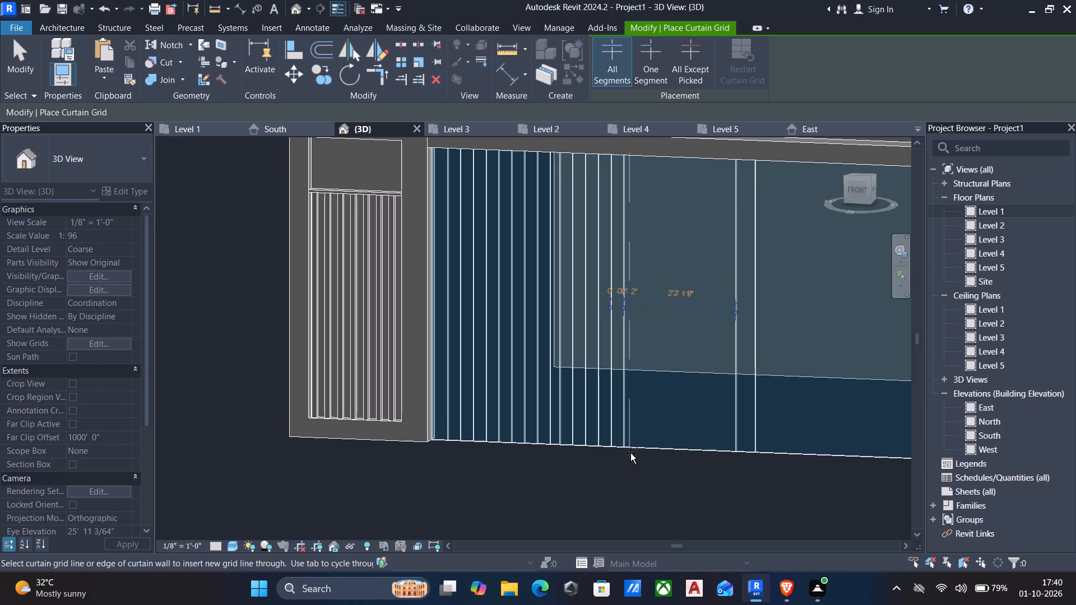
{"action": "left_click", "coordinate": [635, 452]}
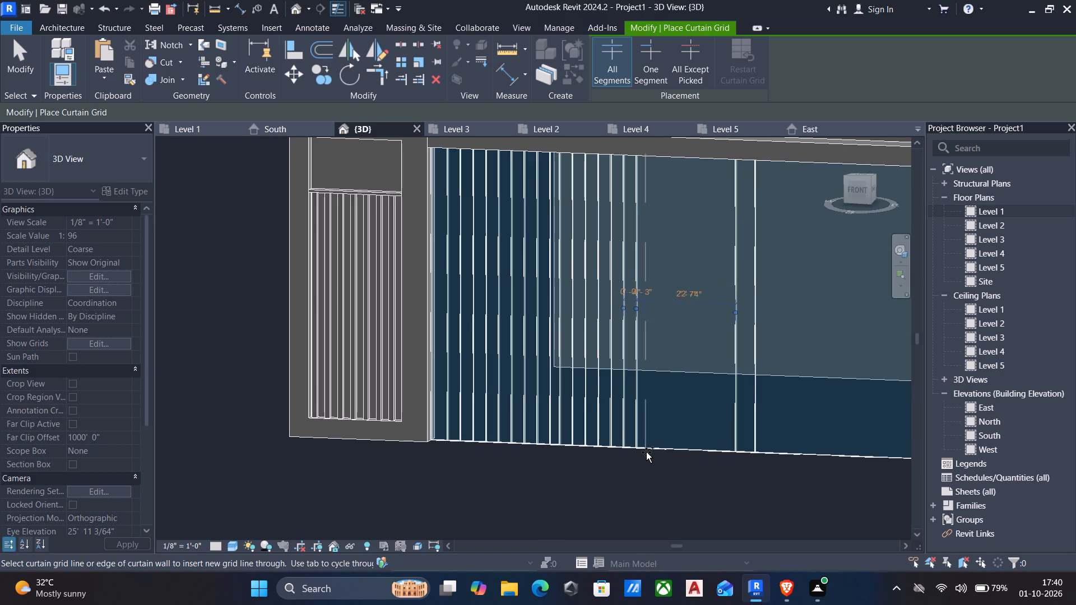
{"action": "left_click", "coordinate": [647, 452]}
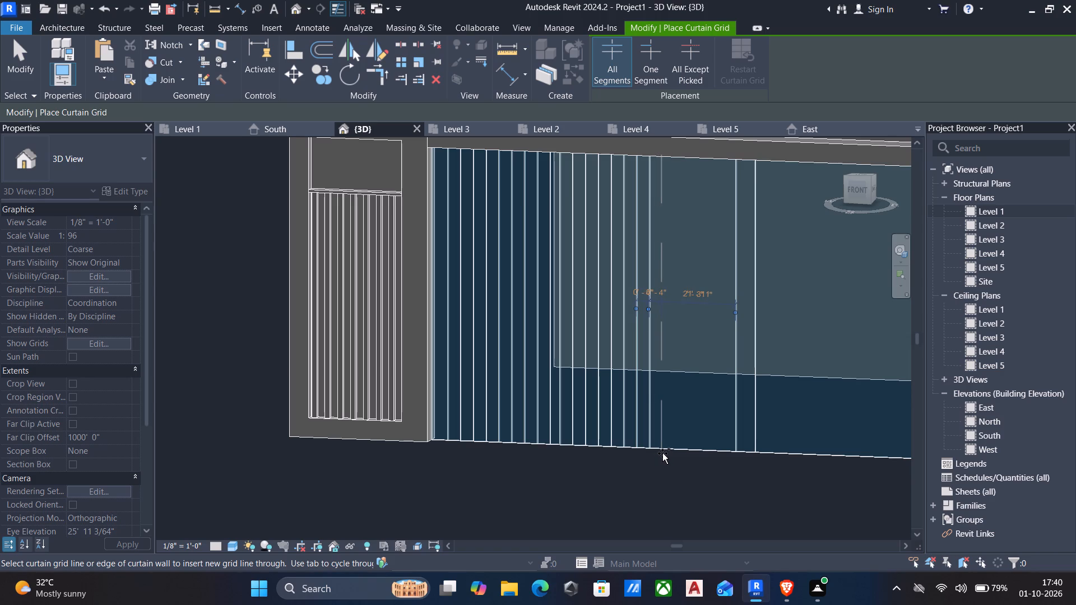
{"action": "left_click", "coordinate": [662, 453]}
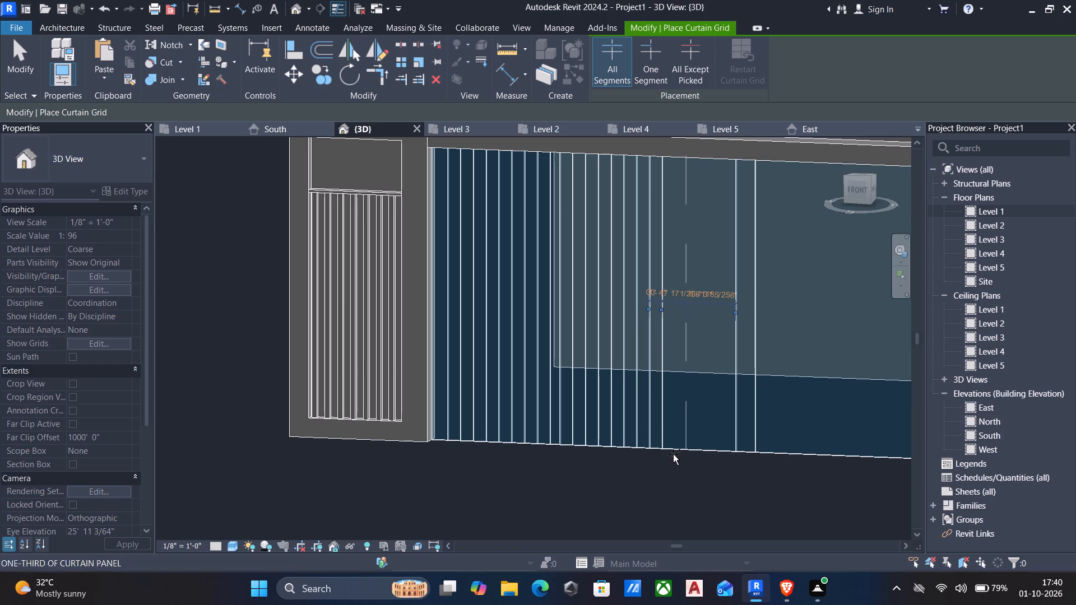
{"action": "left_click", "coordinate": [672, 454]}
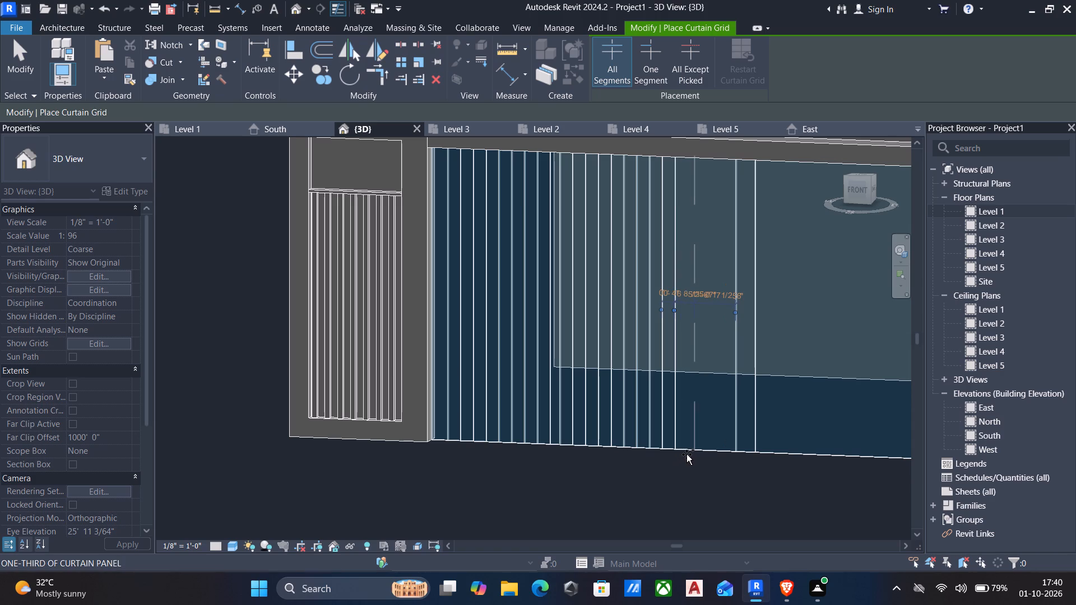
Fill the remaining gap before the midpoint grid line with three vertical grid lines, spaced about 4", 5" and 5".
{"action": "scroll", "coordinate": [689, 441], "scroll_direction": "up", "scroll_amount": 4}
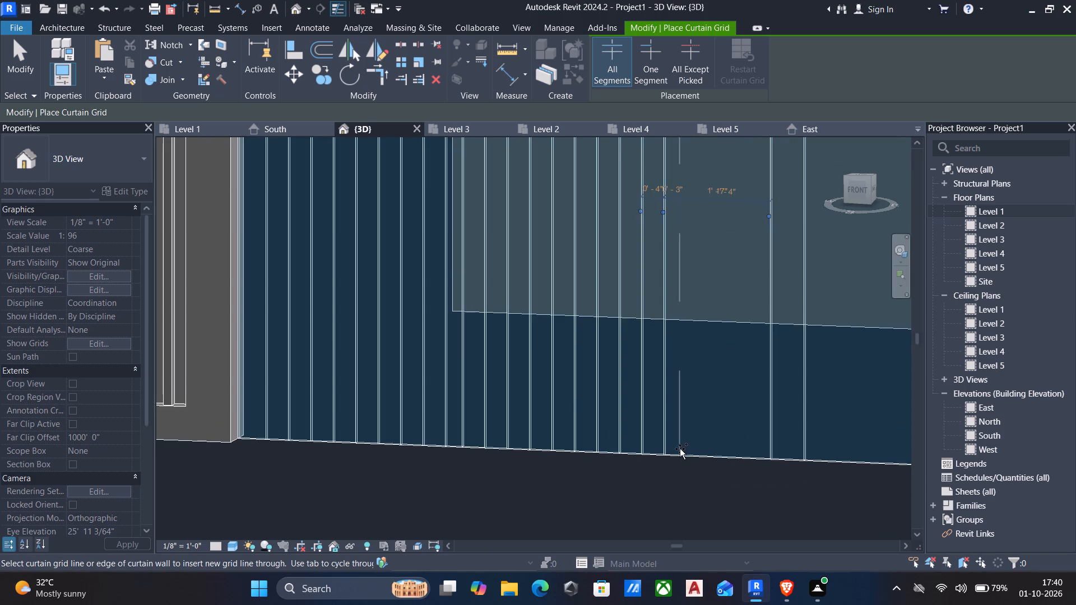
{"action": "left_click", "coordinate": [684, 453]}
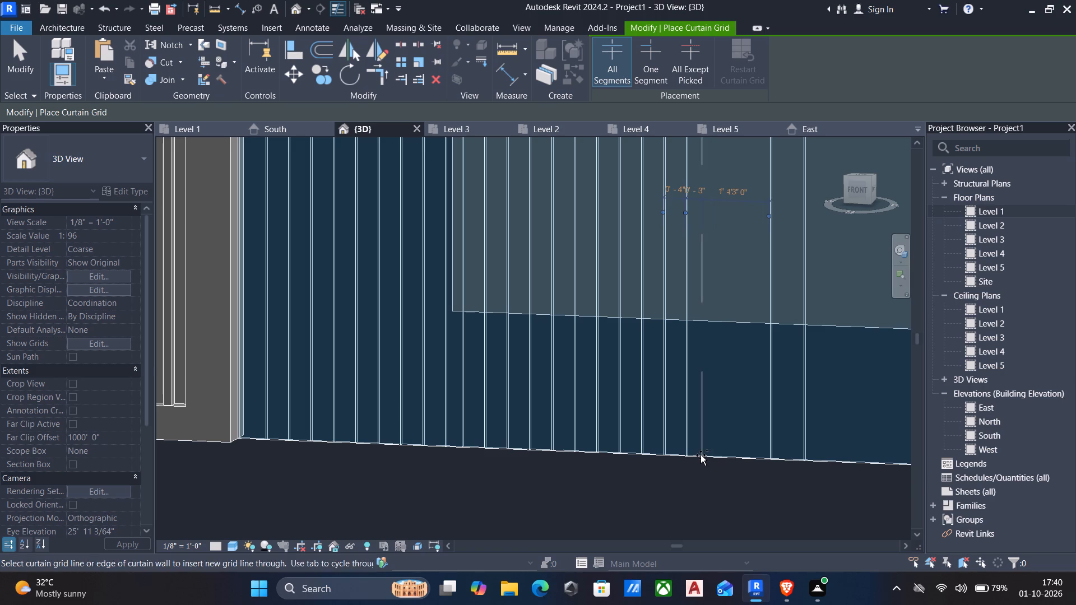
{"action": "scroll", "coordinate": [700, 446], "scroll_direction": "up", "scroll_amount": 2}
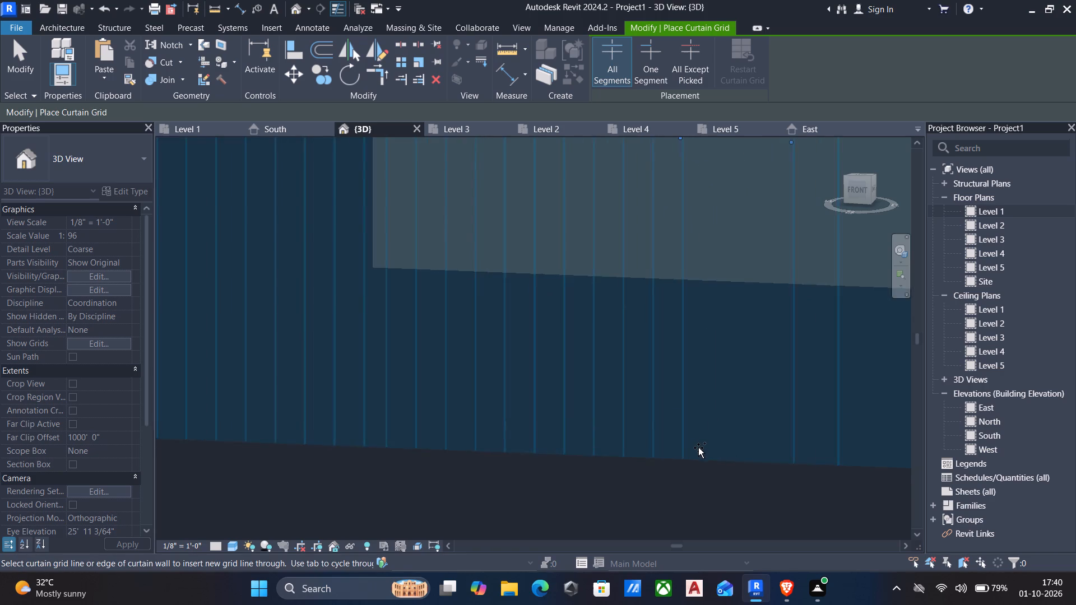
{"action": "scroll", "coordinate": [697, 450], "scroll_direction": "down", "scroll_amount": 2}
{"action": "middle_click_drag", "start_coordinate": [697, 450], "coordinate": [683, 477]}
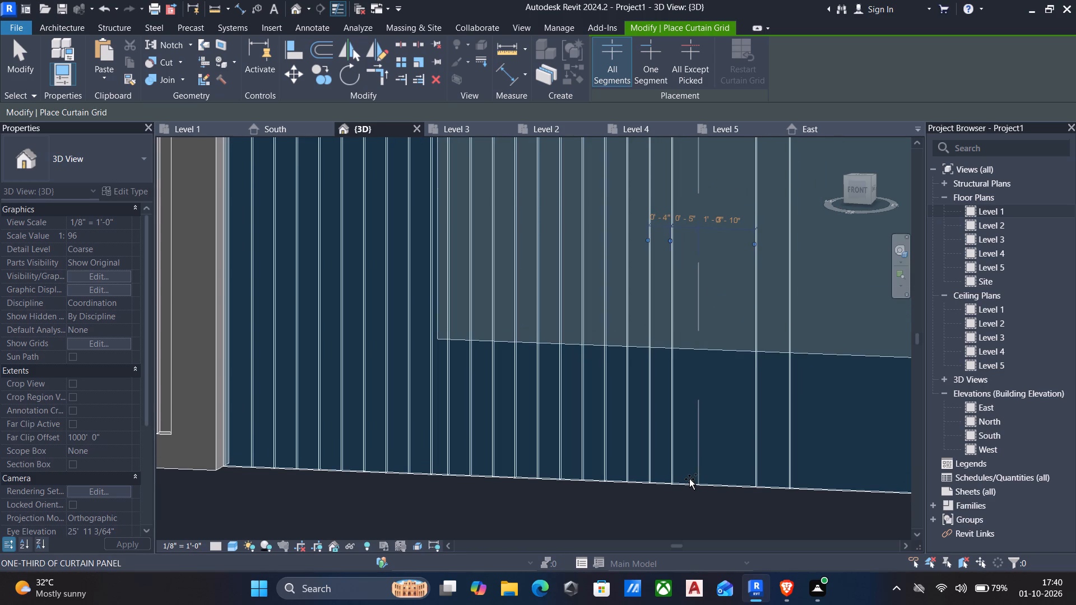
{"action": "scroll", "coordinate": [689, 476], "scroll_direction": "up", "scroll_amount": 2}
{"action": "middle_click_drag", "start_coordinate": [689, 476], "coordinate": [675, 498]}
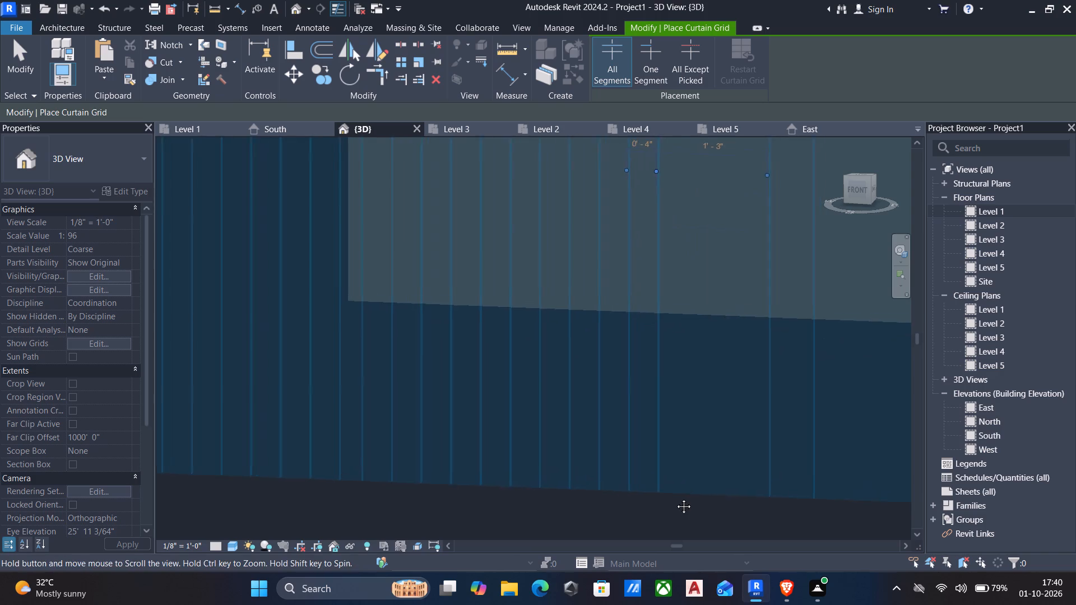
{"action": "middle_click_drag", "start_coordinate": [675, 498], "coordinate": [674, 502]}
{"action": "scroll", "coordinate": [674, 502], "scroll_direction": "down", "scroll_amount": 1}
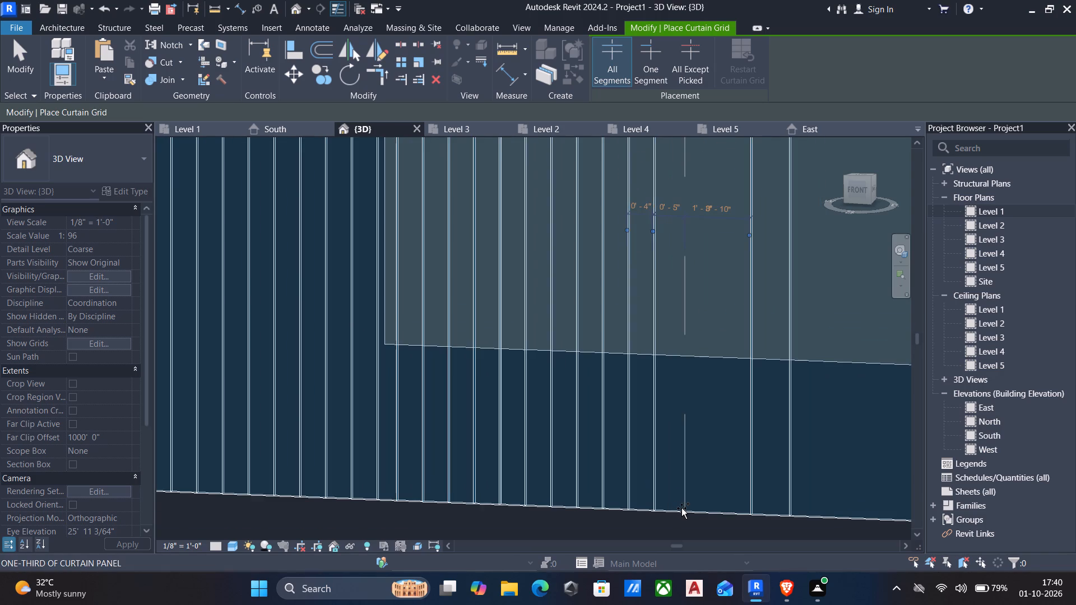
{"action": "left_click", "coordinate": [682, 508]}
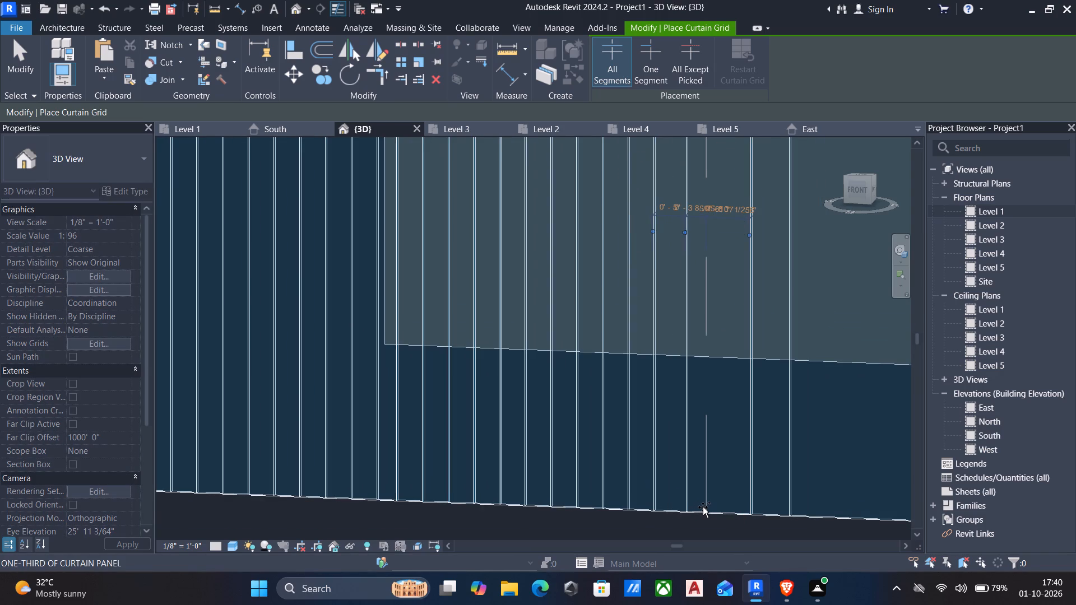
{"action": "scroll", "coordinate": [703, 507], "scroll_direction": "up", "scroll_amount": 3}
{"action": "scroll", "coordinate": [703, 507], "scroll_direction": "down", "scroll_amount": 3}
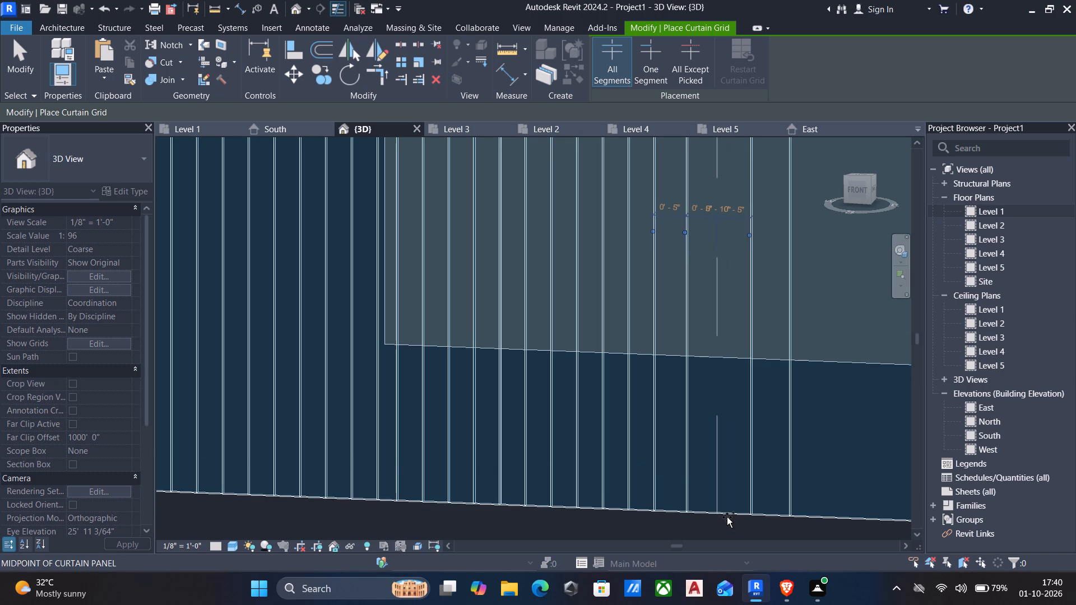
{"action": "left_click", "coordinate": [722, 514]}
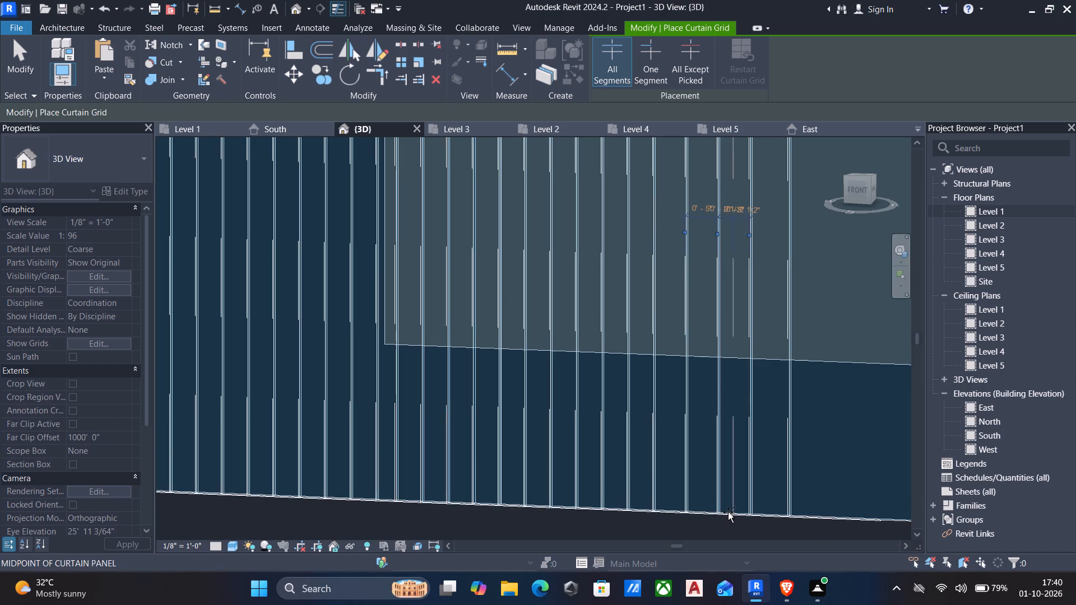
Add eight vertical curtain grid lines past the midpoint pair towards the narrow pillar, seven about 4" apart and the last about 5".
{"action": "scroll", "coordinate": [728, 511], "scroll_direction": "down", "scroll_amount": 3}
{"action": "middle_click_drag", "start_coordinate": [728, 510], "coordinate": [615, 466]}
{"action": "scroll", "coordinate": [613, 464], "scroll_direction": "down", "scroll_amount": 1}
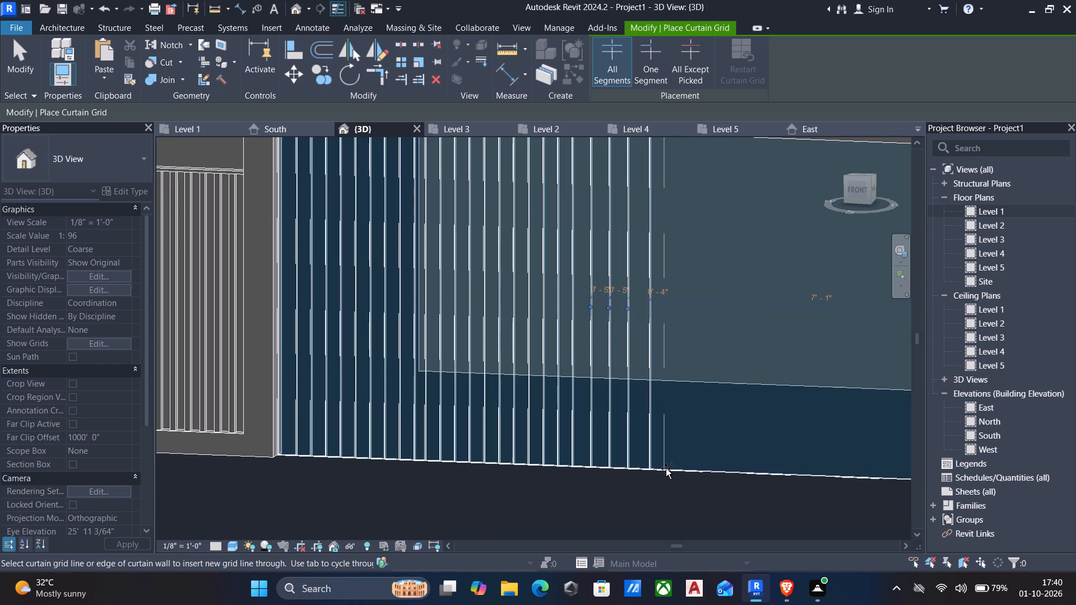
{"action": "middle_click", "coordinate": [665, 468]}
{"action": "left_click", "coordinate": [664, 468]}
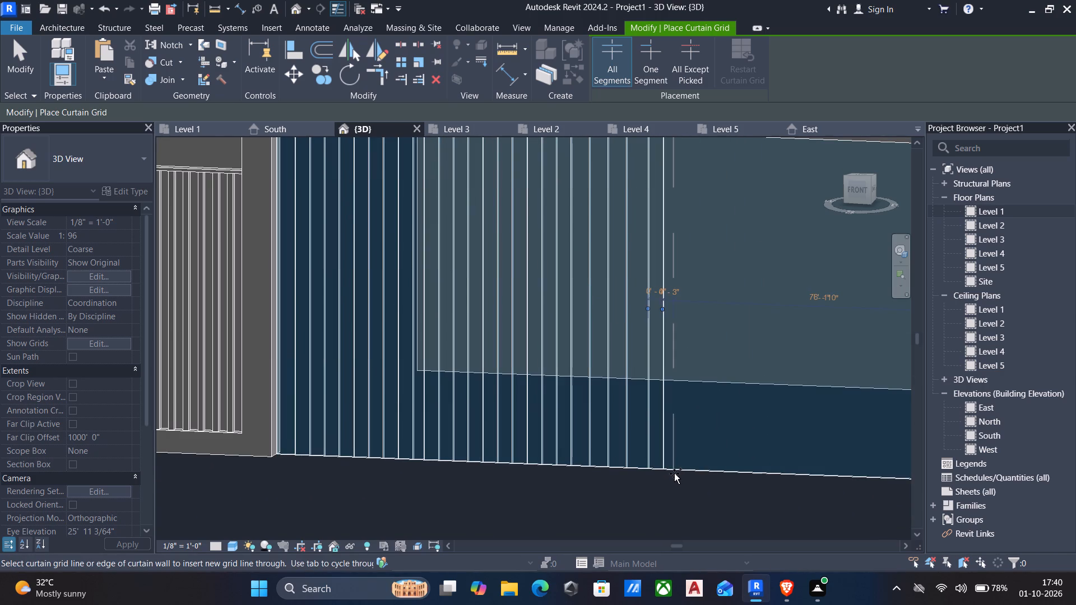
{"action": "left_click", "coordinate": [676, 474]}
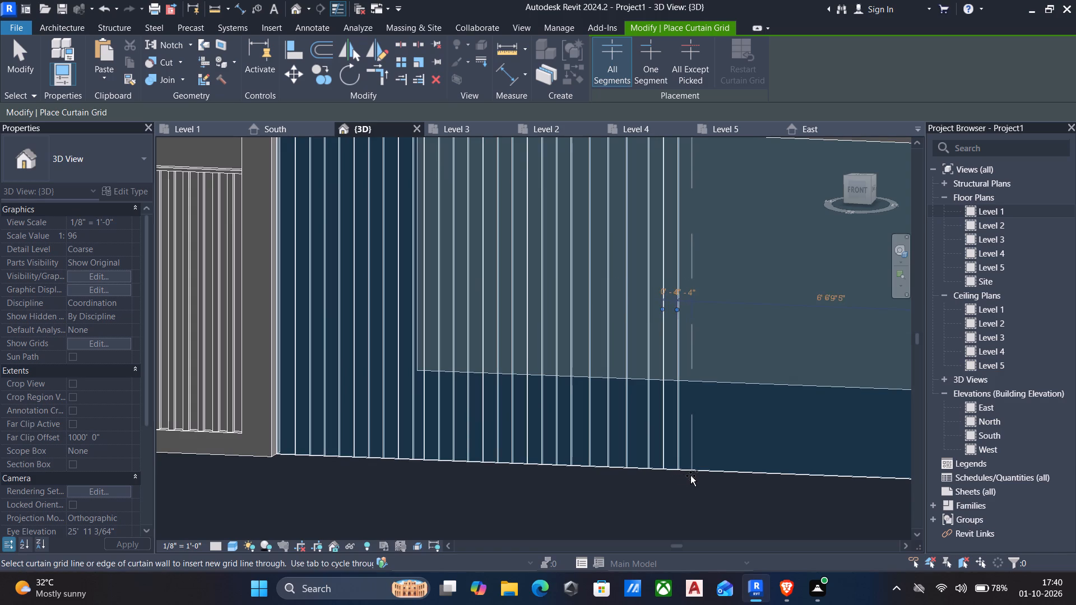
{"action": "left_click", "coordinate": [690, 476]}
{"action": "left_click", "coordinate": [706, 477]}
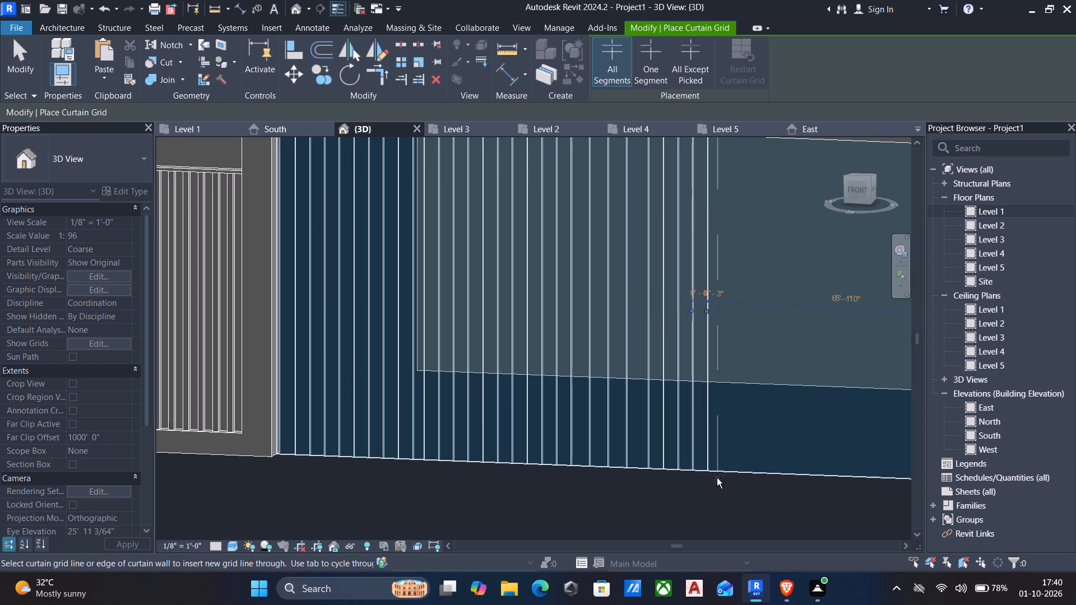
{"action": "left_click", "coordinate": [720, 478]}
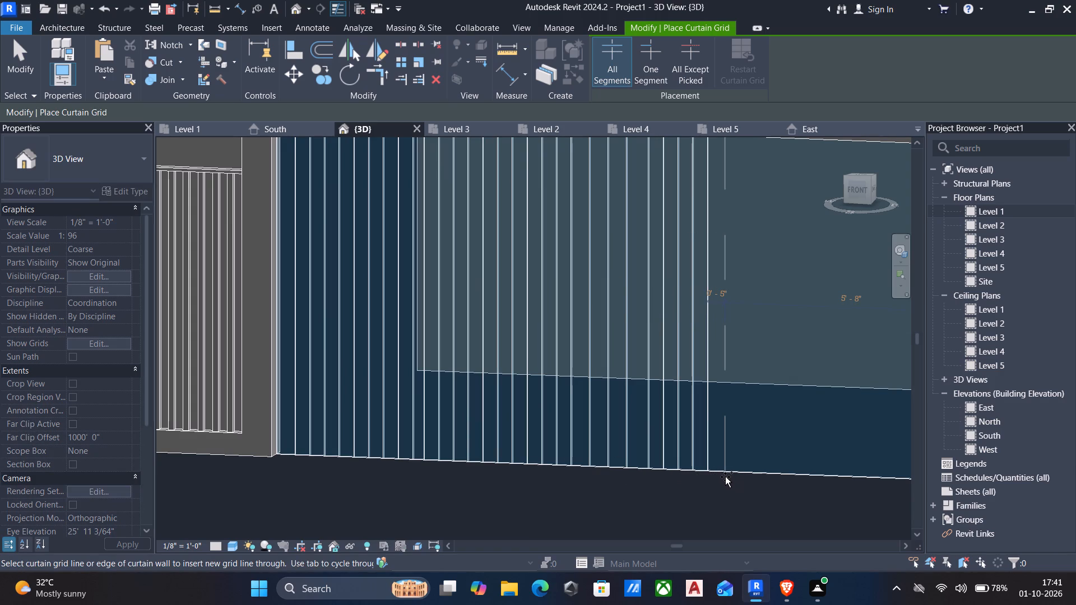
{"action": "left_click", "coordinate": [723, 474]}
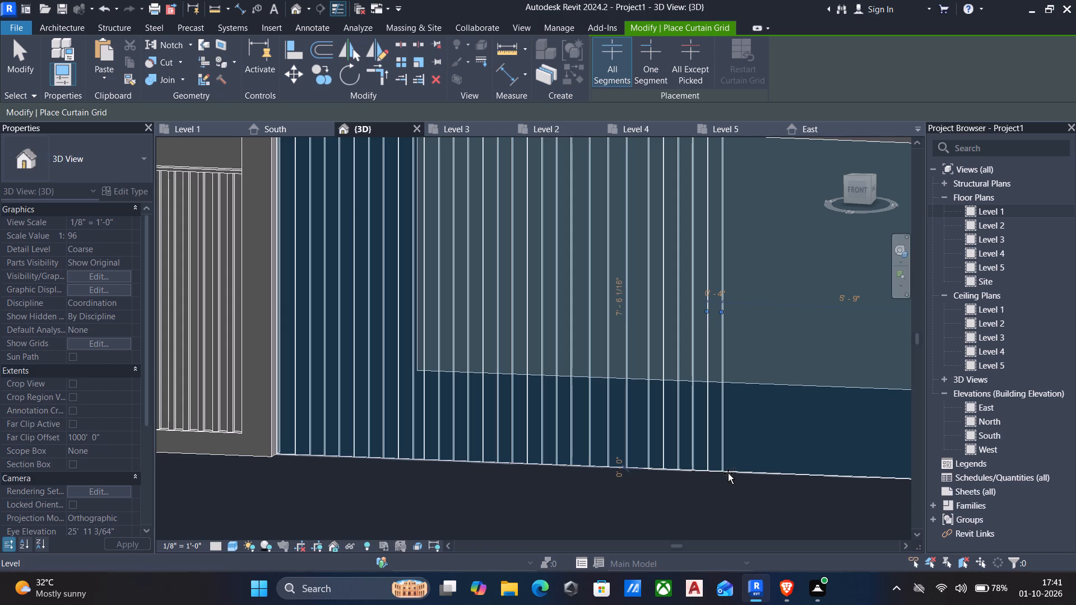
{"action": "left_click", "coordinate": [736, 467]}
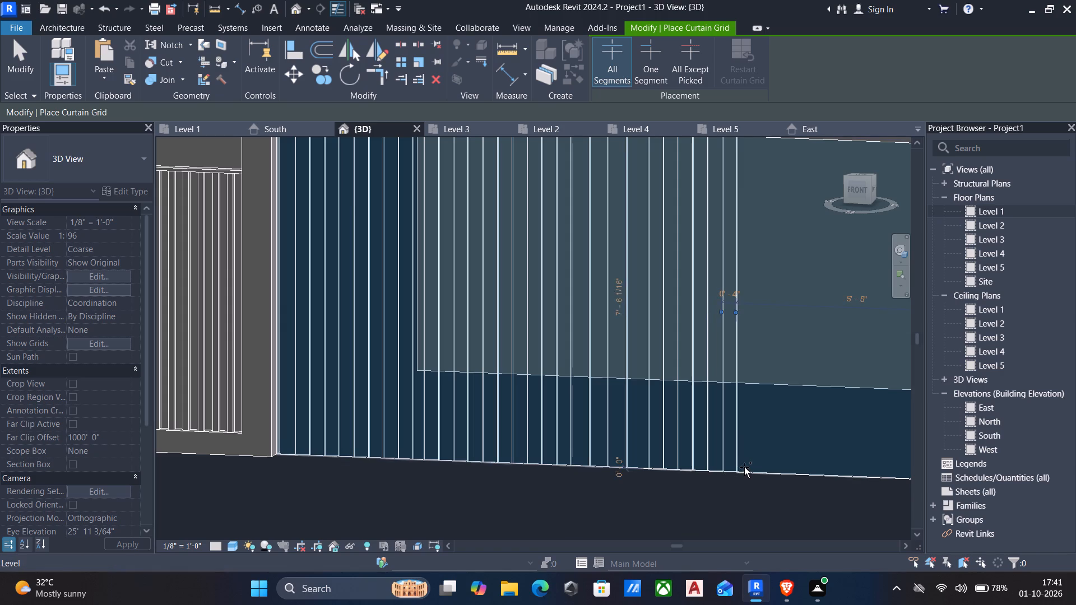
{"action": "left_click", "coordinate": [752, 468]}
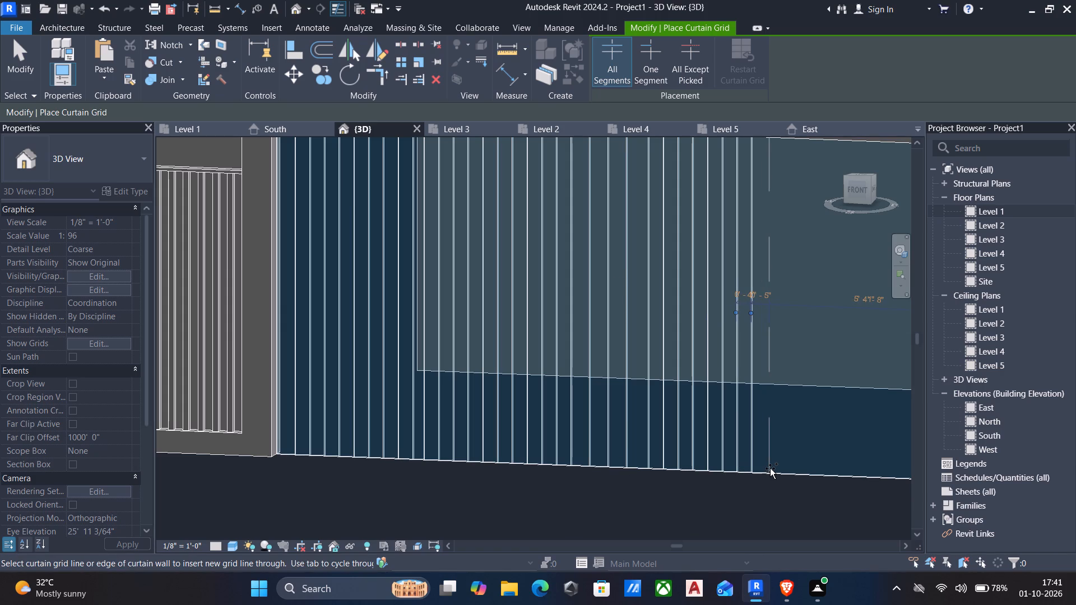
{"action": "left_click", "coordinate": [768, 468]}
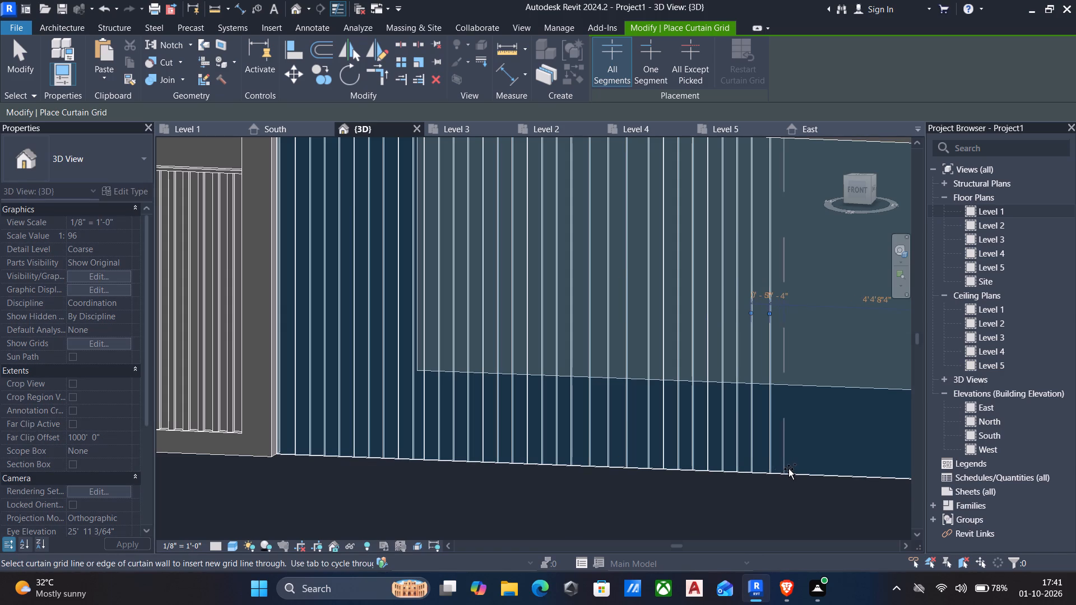
Continue towards the narrow pillar with ten more vertical grid lines, each about 4" from the previous one.
{"action": "middle_click_drag", "start_coordinate": [790, 470], "coordinate": [722, 454]}
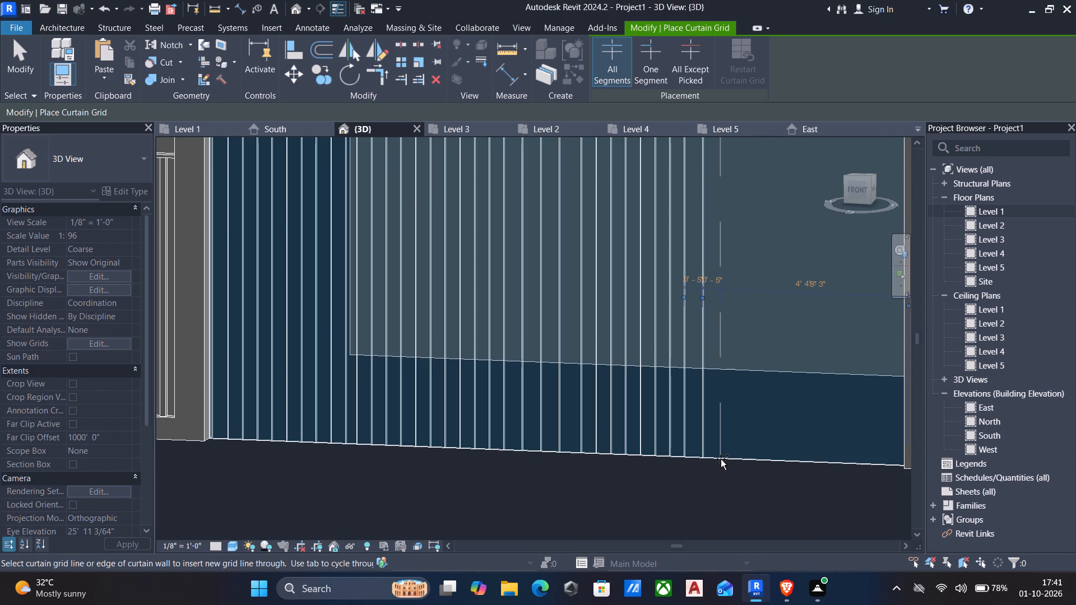
{"action": "left_click_drag", "start_coordinate": [717, 461], "coordinate": [730, 461]}
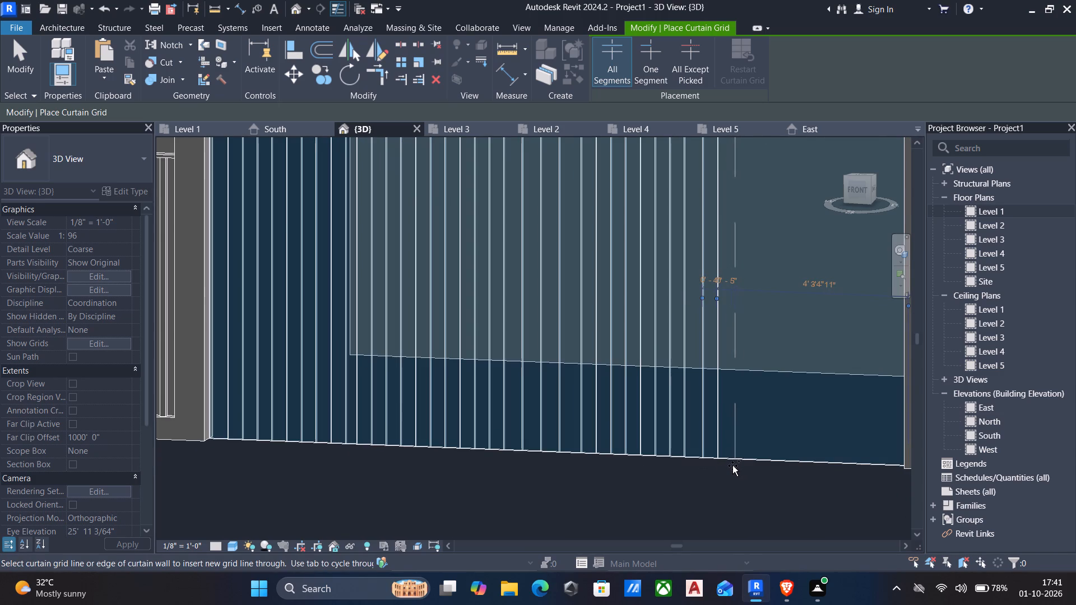
{"action": "left_click", "coordinate": [731, 463]}
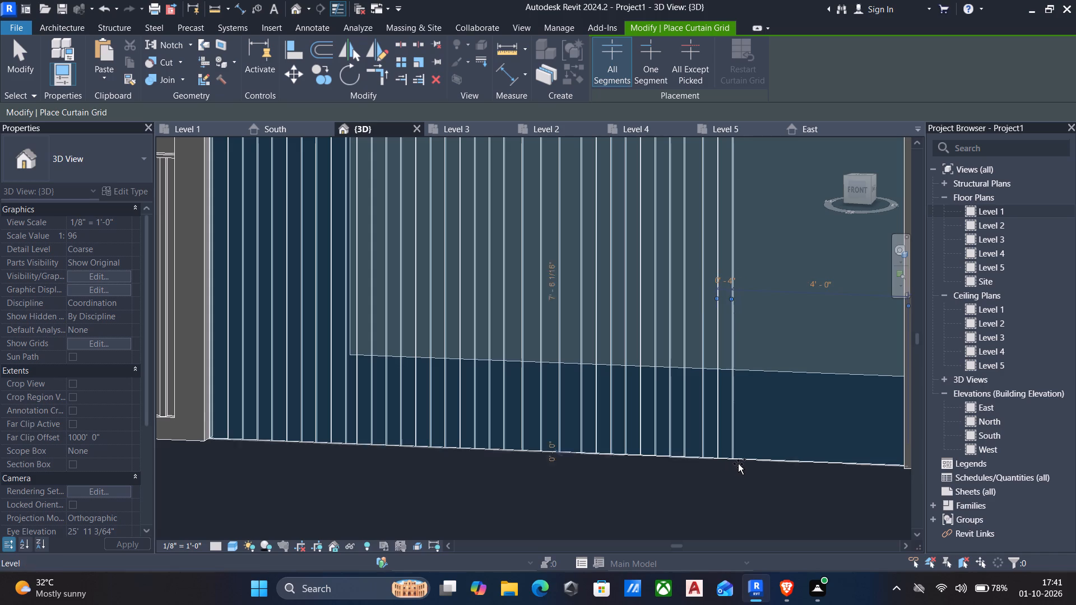
{"action": "left_click", "coordinate": [746, 462]}
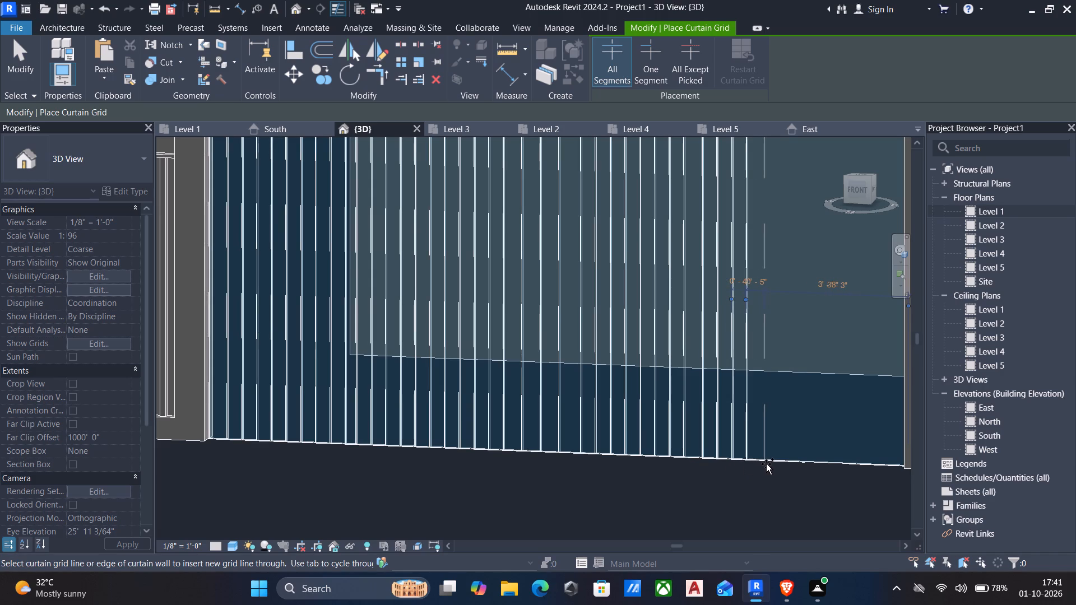
{"action": "left_click", "coordinate": [760, 462]}
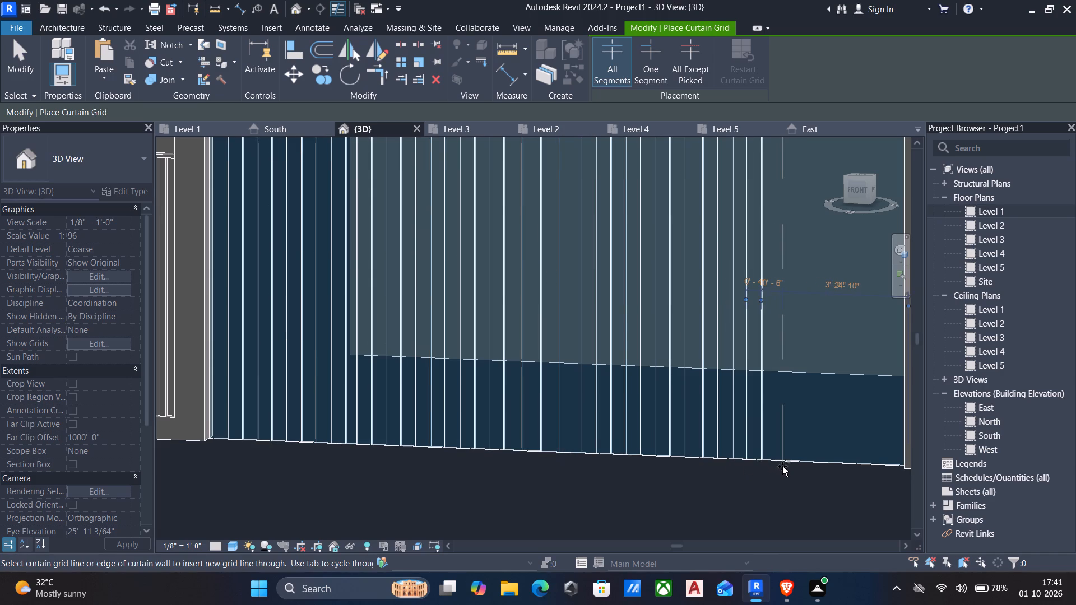
{"action": "left_click", "coordinate": [775, 463]}
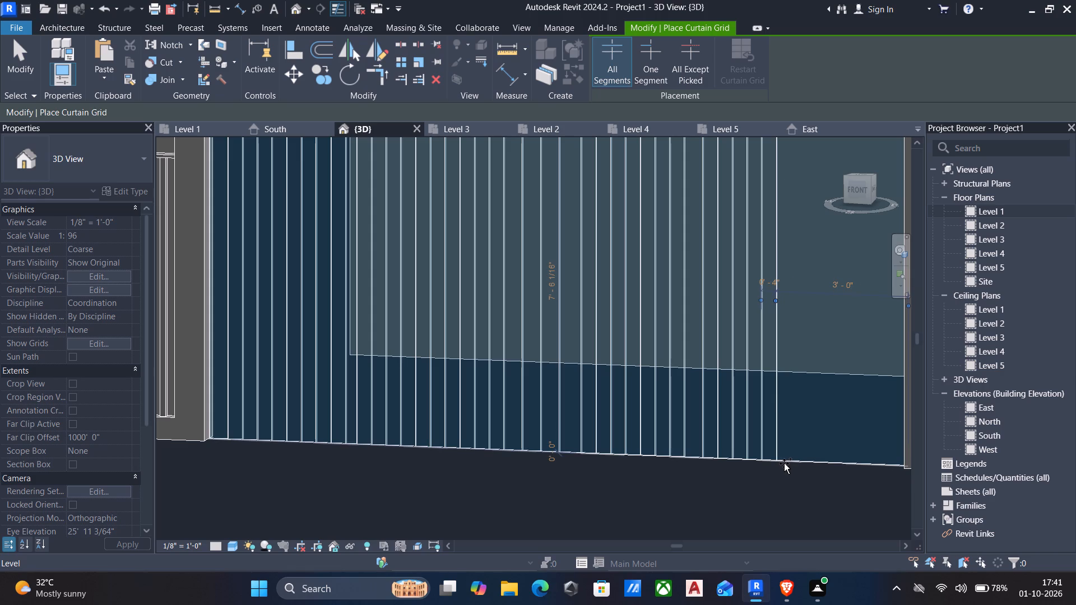
{"action": "left_click", "coordinate": [789, 463]}
{"action": "scroll", "coordinate": [797, 468], "scroll_direction": "up", "scroll_amount": 1}
{"action": "middle_click_drag", "start_coordinate": [796, 469], "coordinate": [761, 457]}
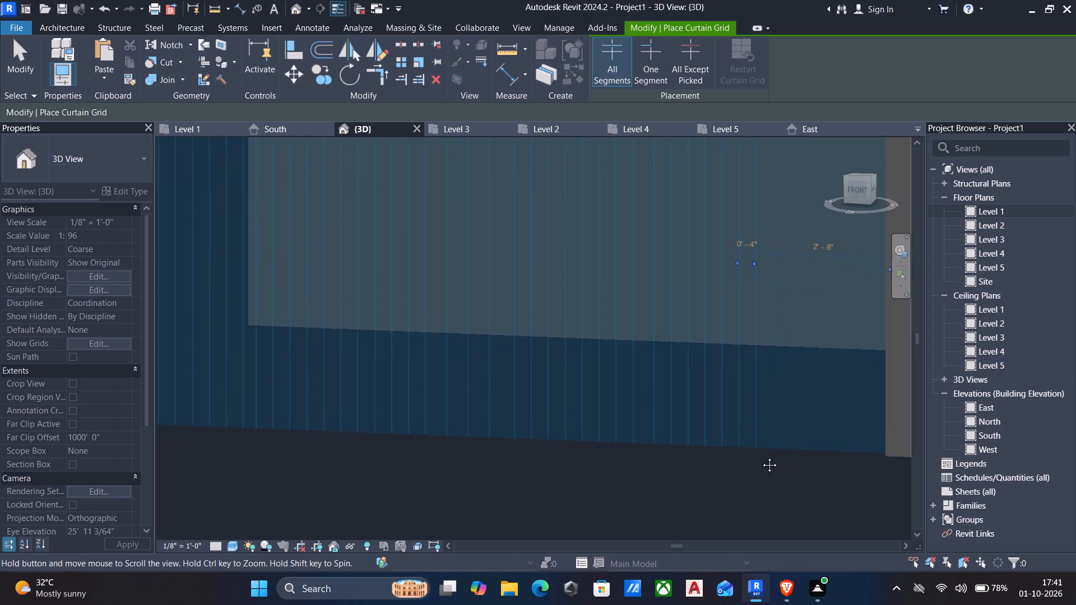
{"action": "middle_click_drag", "start_coordinate": [761, 457], "coordinate": [739, 447]}
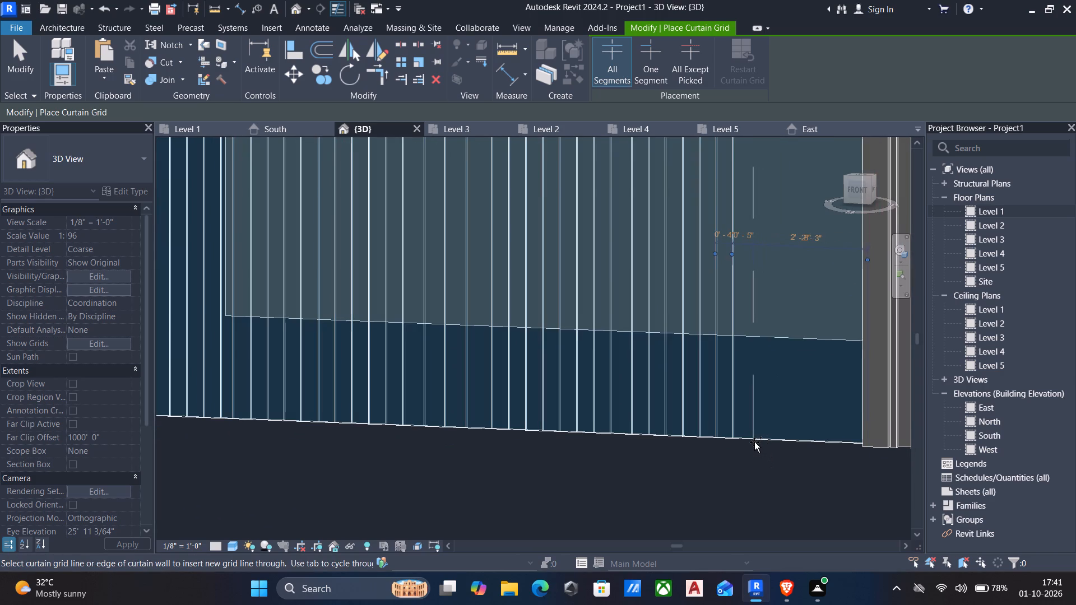
{"action": "left_click", "coordinate": [750, 442]}
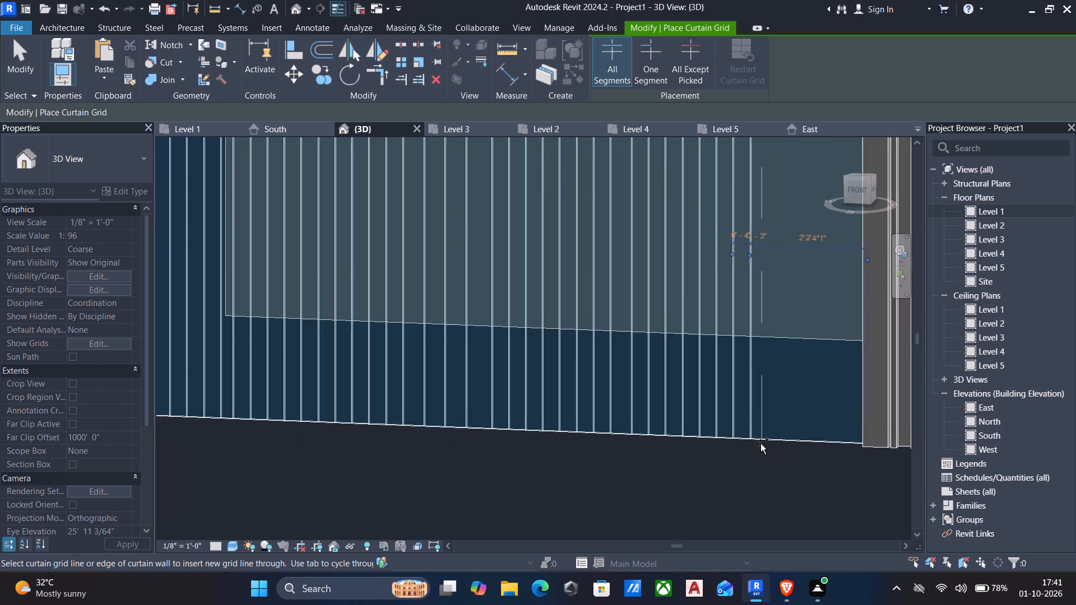
{"action": "left_click", "coordinate": [766, 445]}
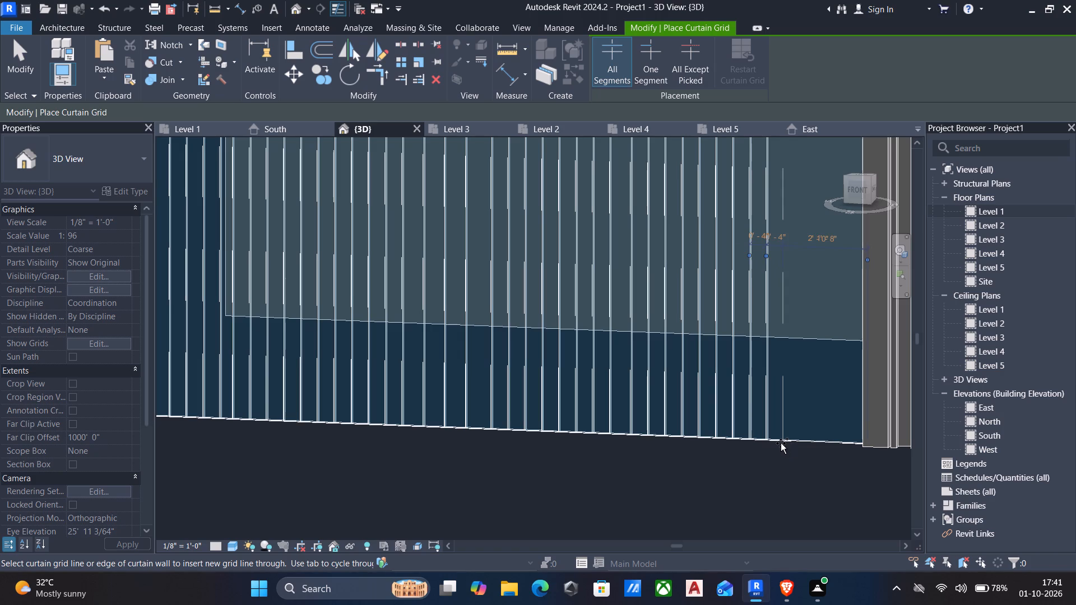
{"action": "left_click", "coordinate": [781, 443]}
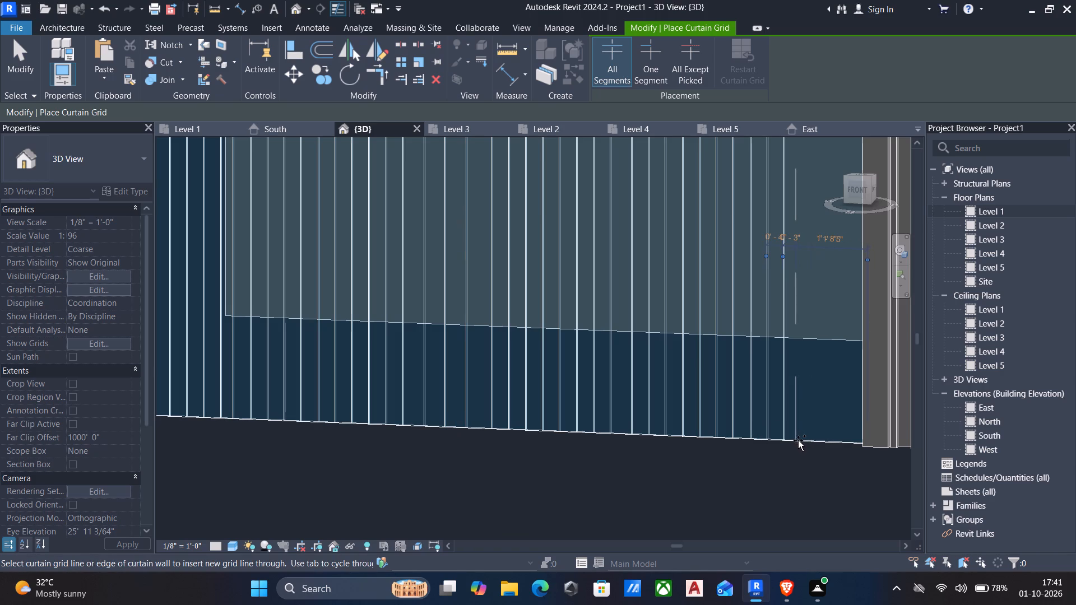
{"action": "left_click", "coordinate": [799, 441]}
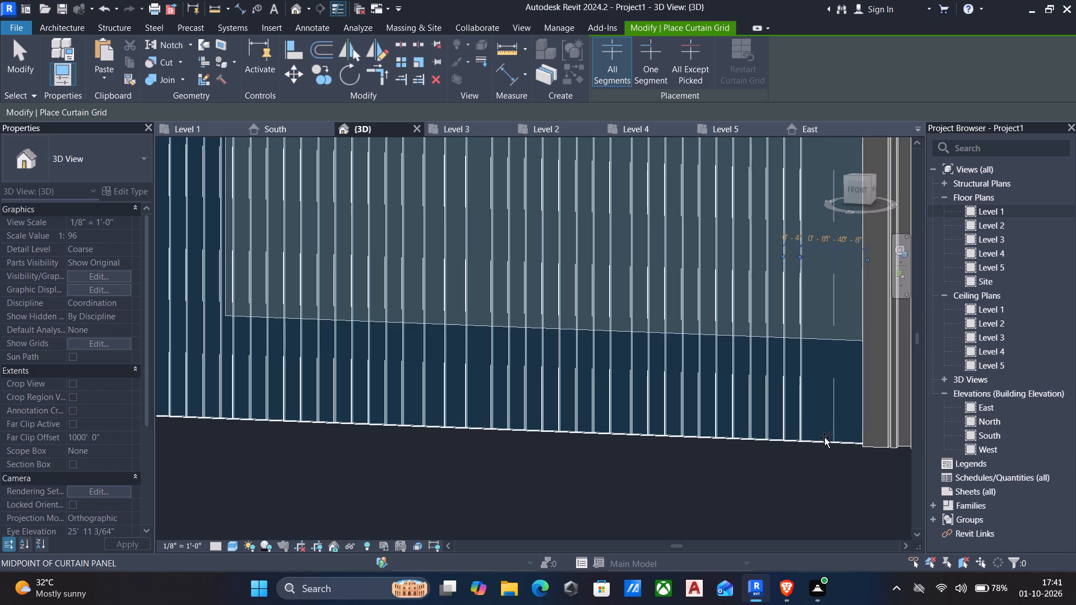
Fill the remaining gap beside the narrow pillar with two vertical grid lines, each about 5" from the previous one.
{"action": "scroll", "coordinate": [813, 443], "scroll_direction": "up", "scroll_amount": 2}
{"action": "middle_click_drag", "start_coordinate": [813, 443], "coordinate": [755, 449]}
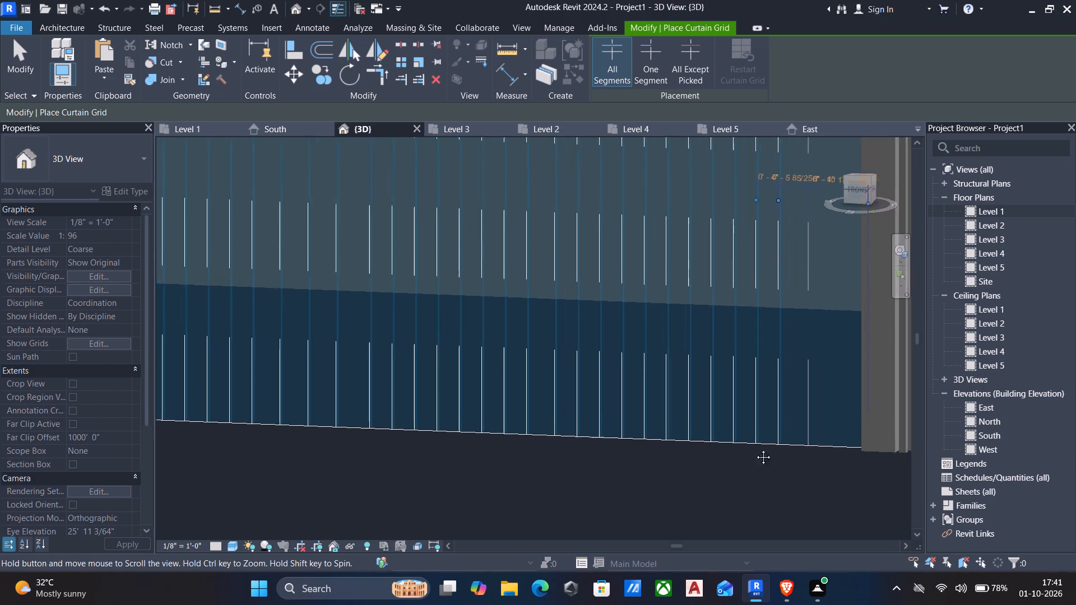
{"action": "middle_click_drag", "start_coordinate": [755, 449], "coordinate": [737, 448]}
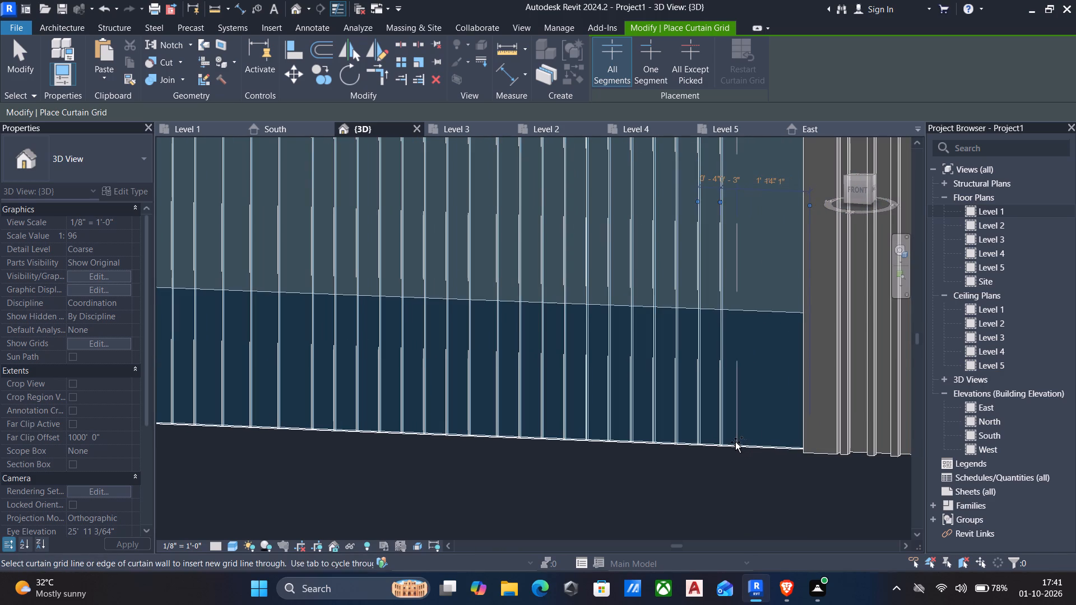
{"action": "left_click", "coordinate": [744, 443]}
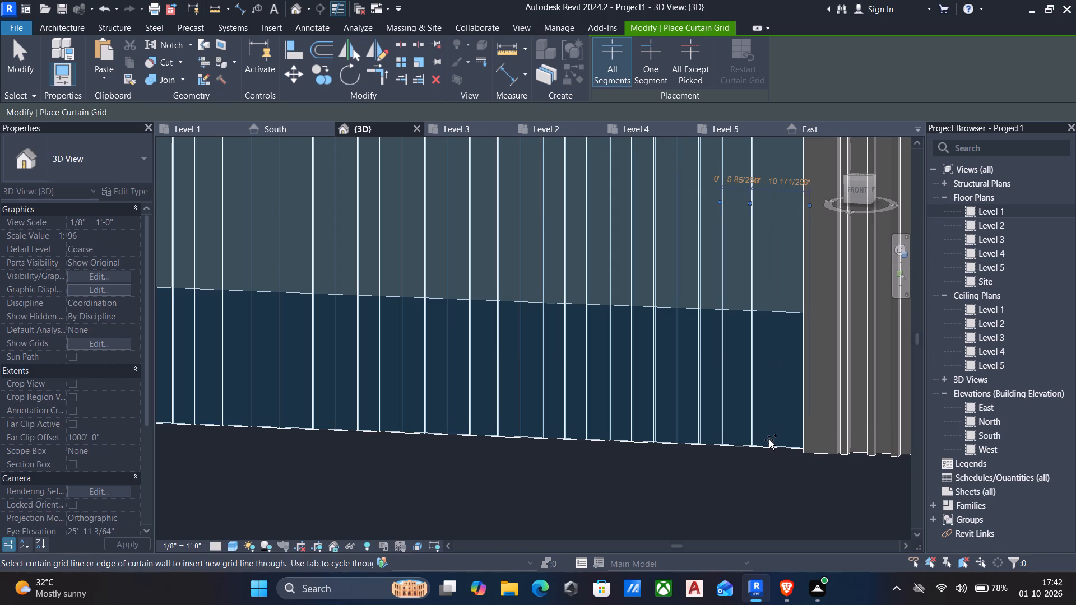
{"action": "left_click", "coordinate": [776, 444]}
{"action": "scroll", "coordinate": [766, 452], "scroll_direction": "down", "scroll_amount": 7}
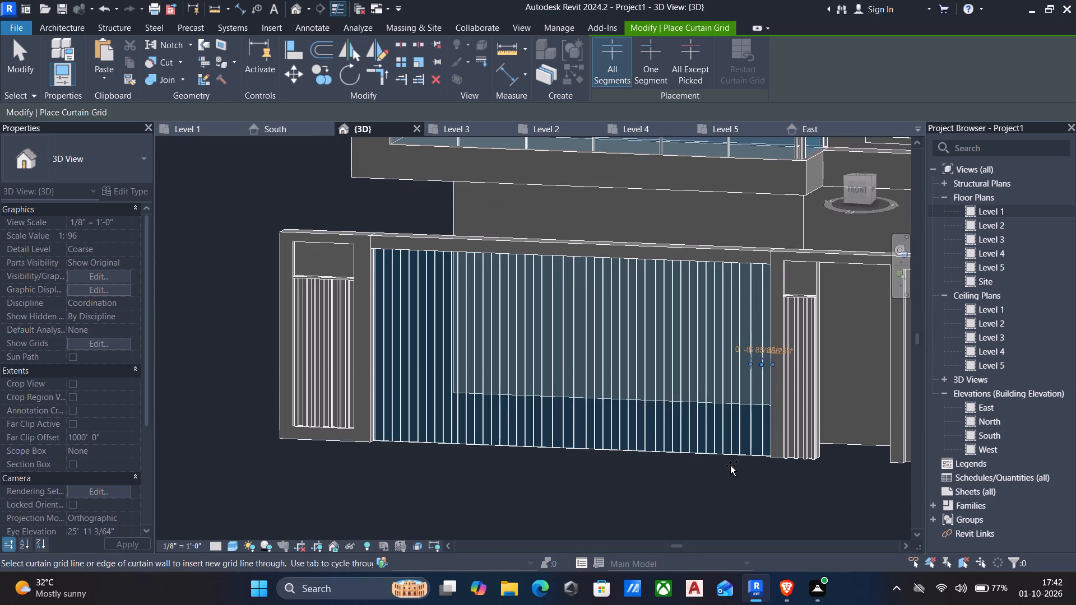
{"action": "key", "text": "Escape"}
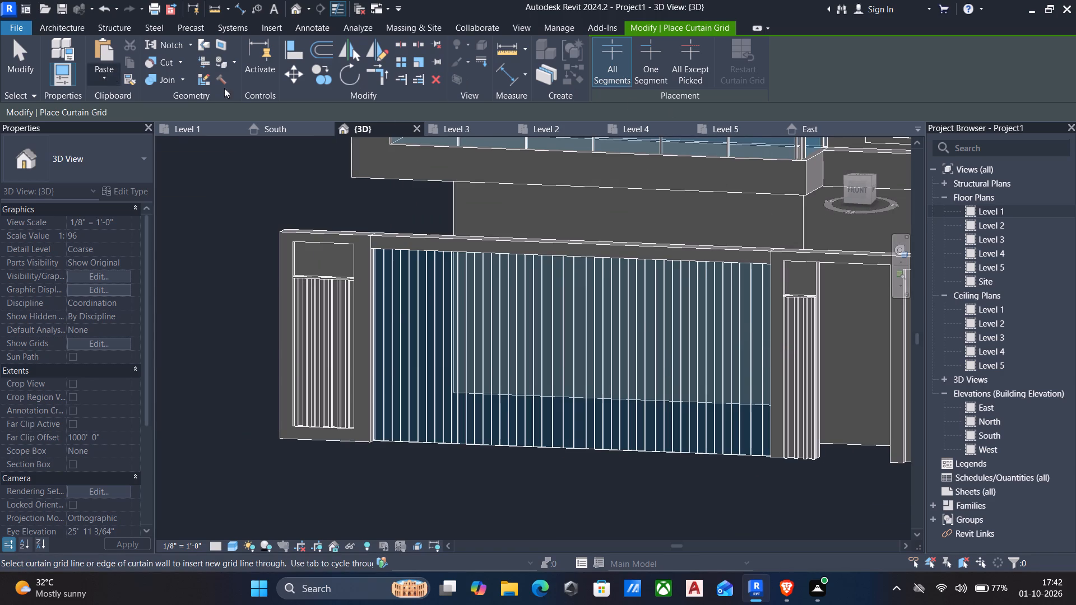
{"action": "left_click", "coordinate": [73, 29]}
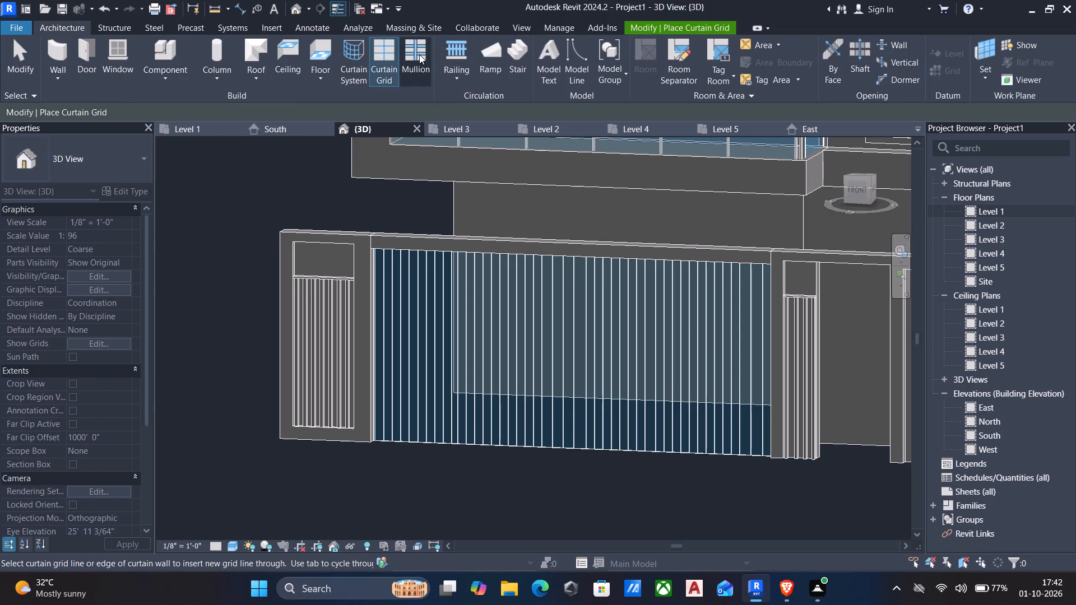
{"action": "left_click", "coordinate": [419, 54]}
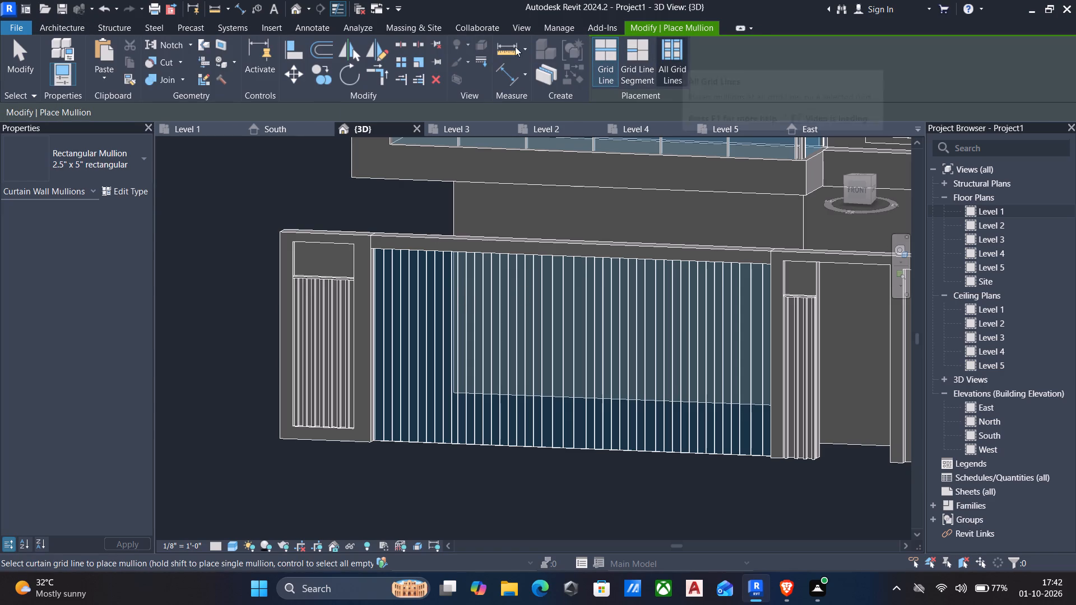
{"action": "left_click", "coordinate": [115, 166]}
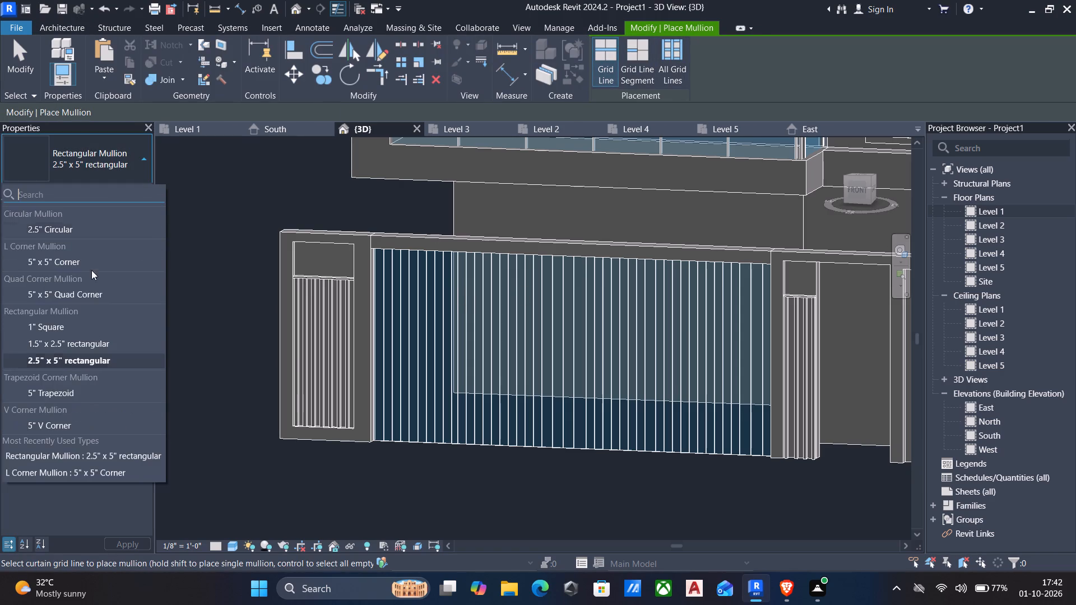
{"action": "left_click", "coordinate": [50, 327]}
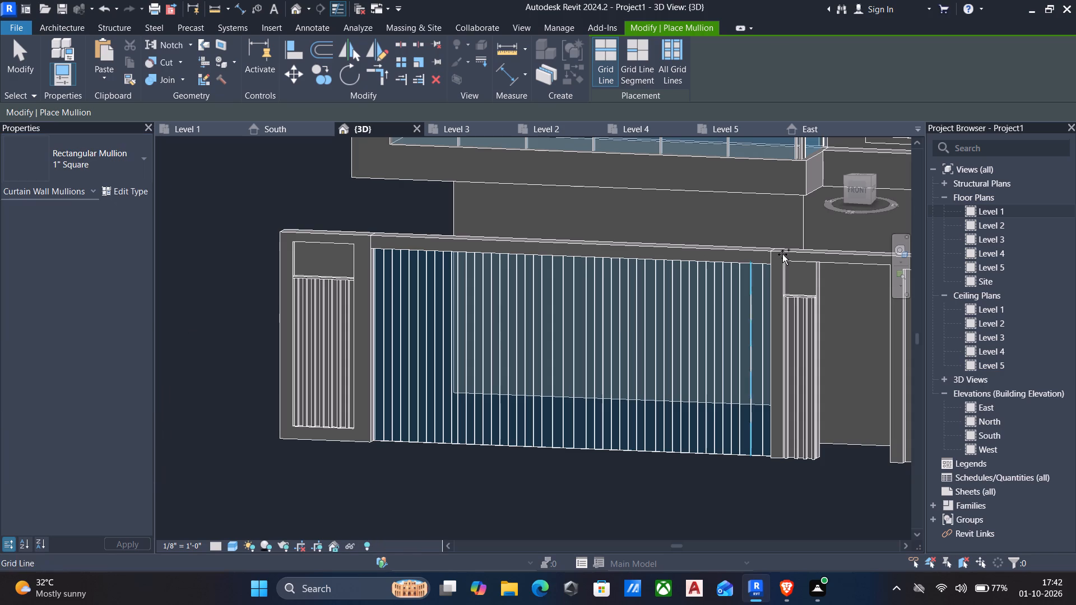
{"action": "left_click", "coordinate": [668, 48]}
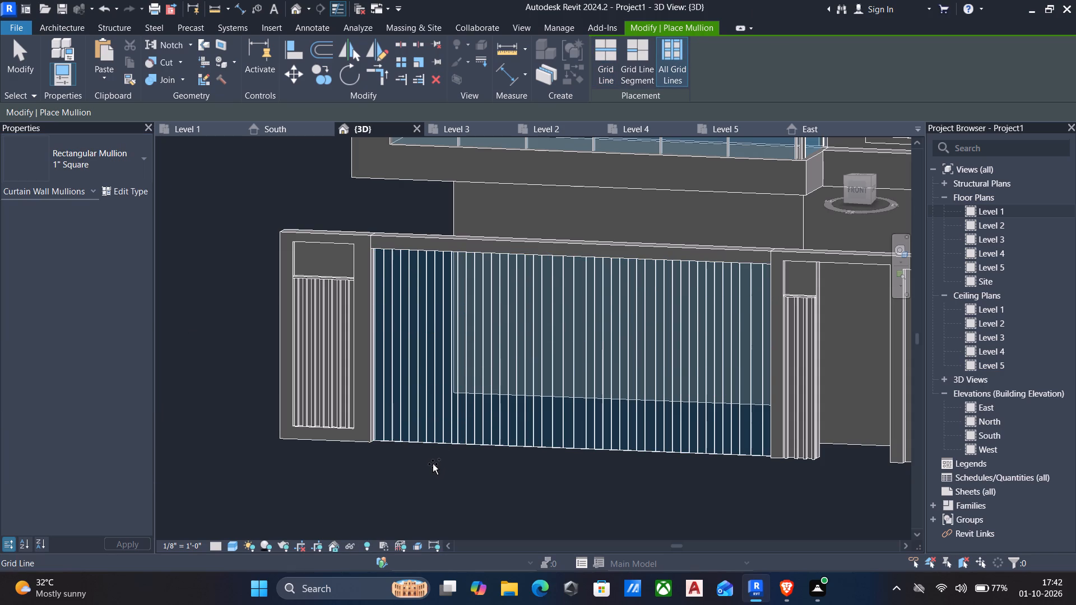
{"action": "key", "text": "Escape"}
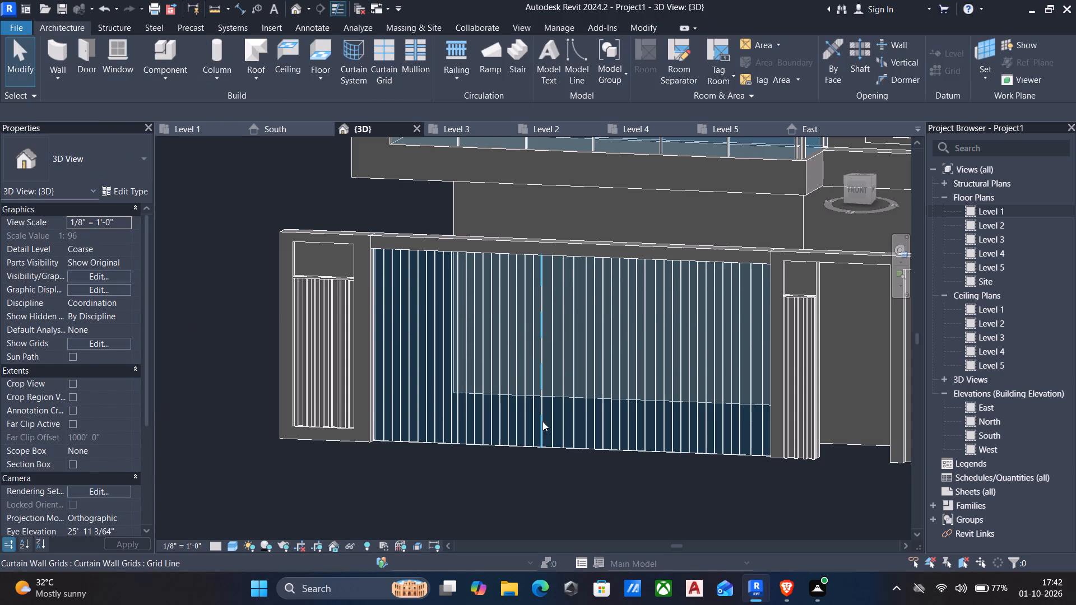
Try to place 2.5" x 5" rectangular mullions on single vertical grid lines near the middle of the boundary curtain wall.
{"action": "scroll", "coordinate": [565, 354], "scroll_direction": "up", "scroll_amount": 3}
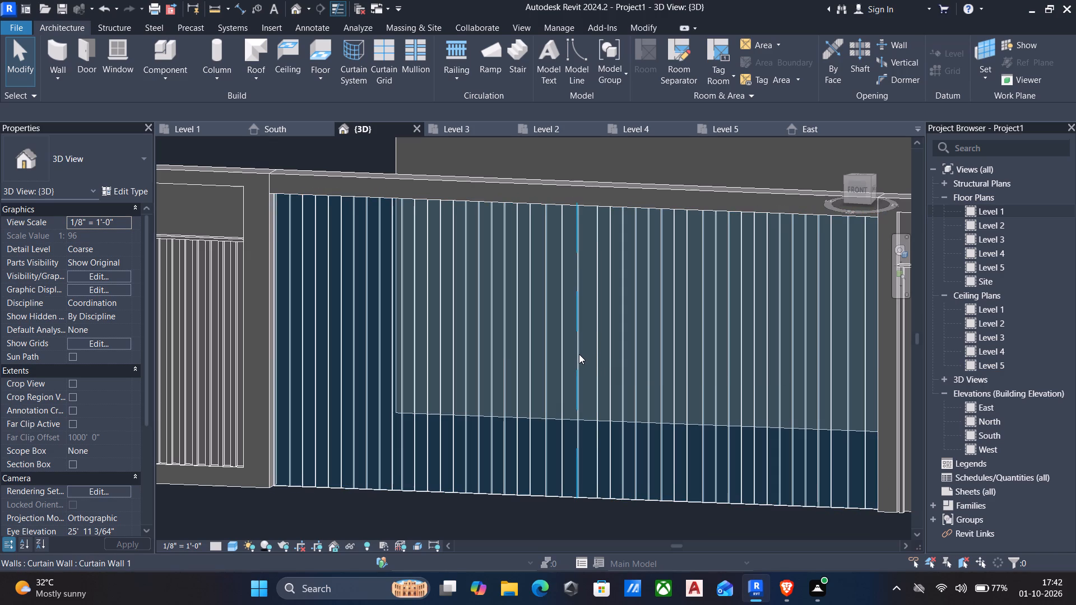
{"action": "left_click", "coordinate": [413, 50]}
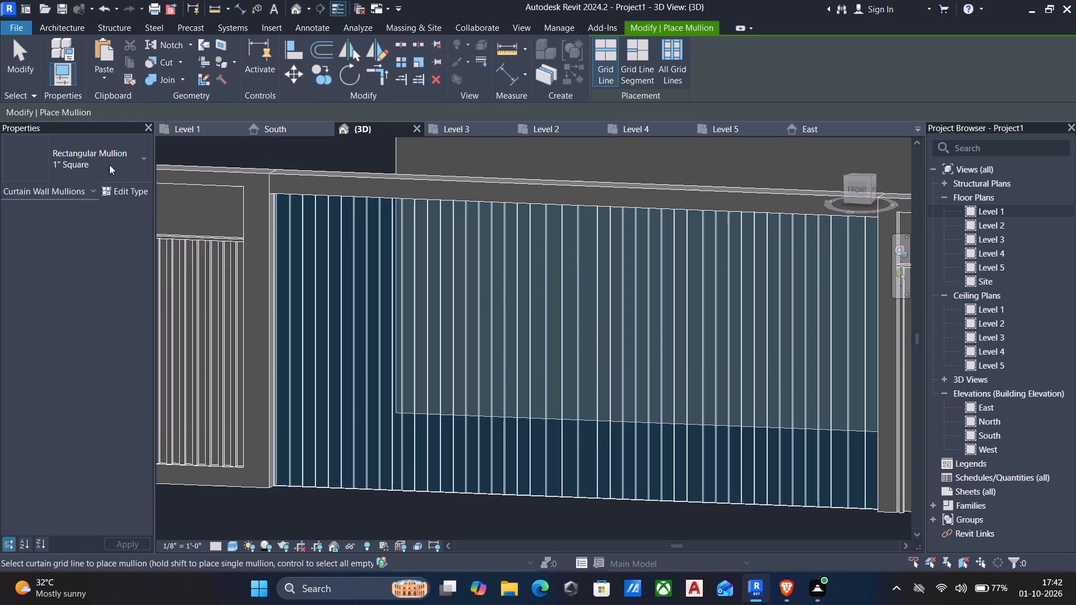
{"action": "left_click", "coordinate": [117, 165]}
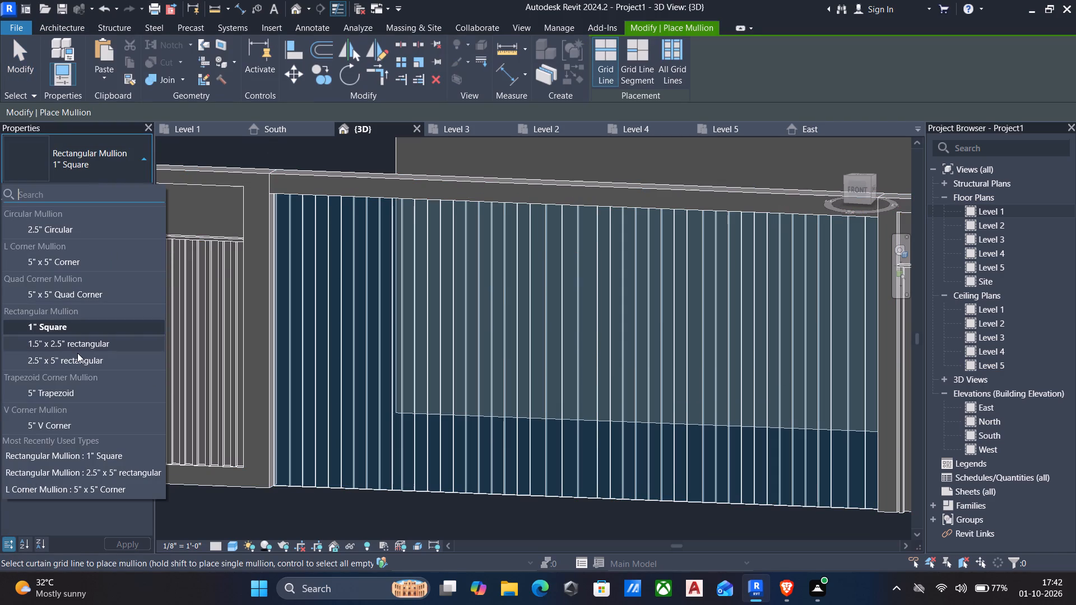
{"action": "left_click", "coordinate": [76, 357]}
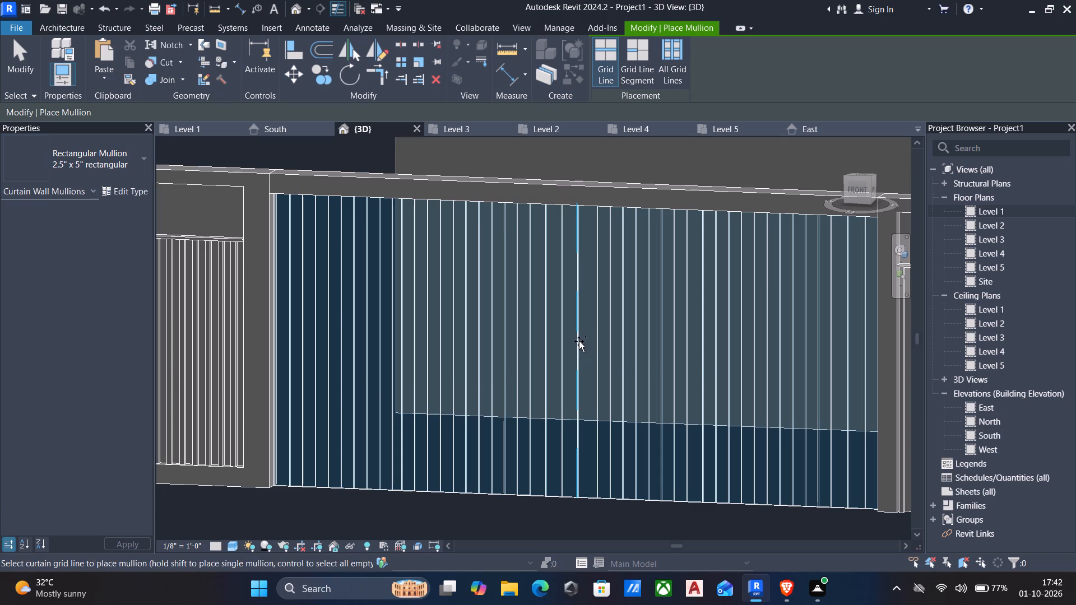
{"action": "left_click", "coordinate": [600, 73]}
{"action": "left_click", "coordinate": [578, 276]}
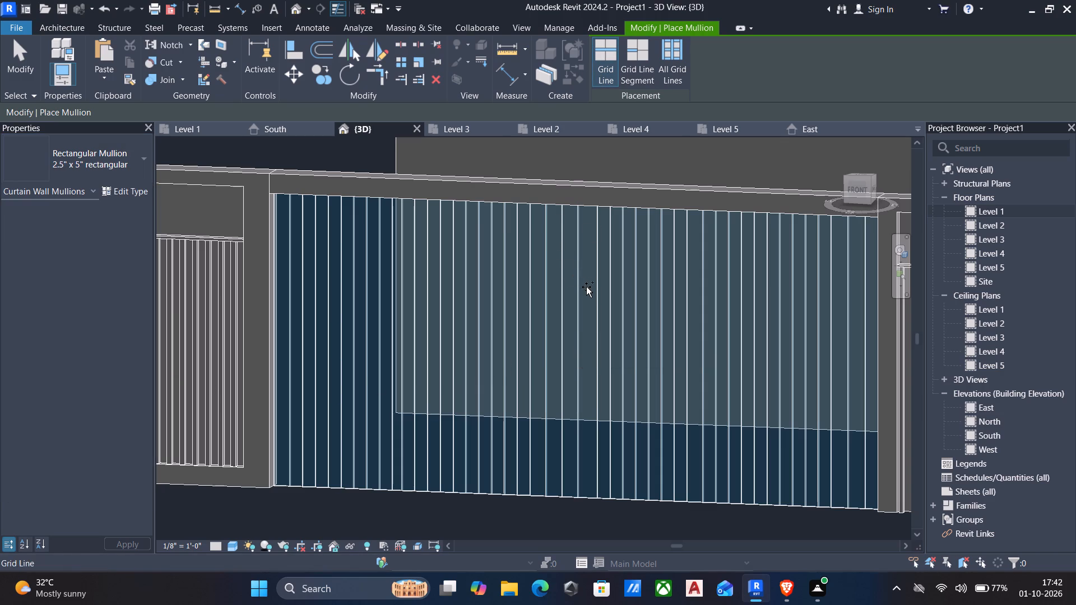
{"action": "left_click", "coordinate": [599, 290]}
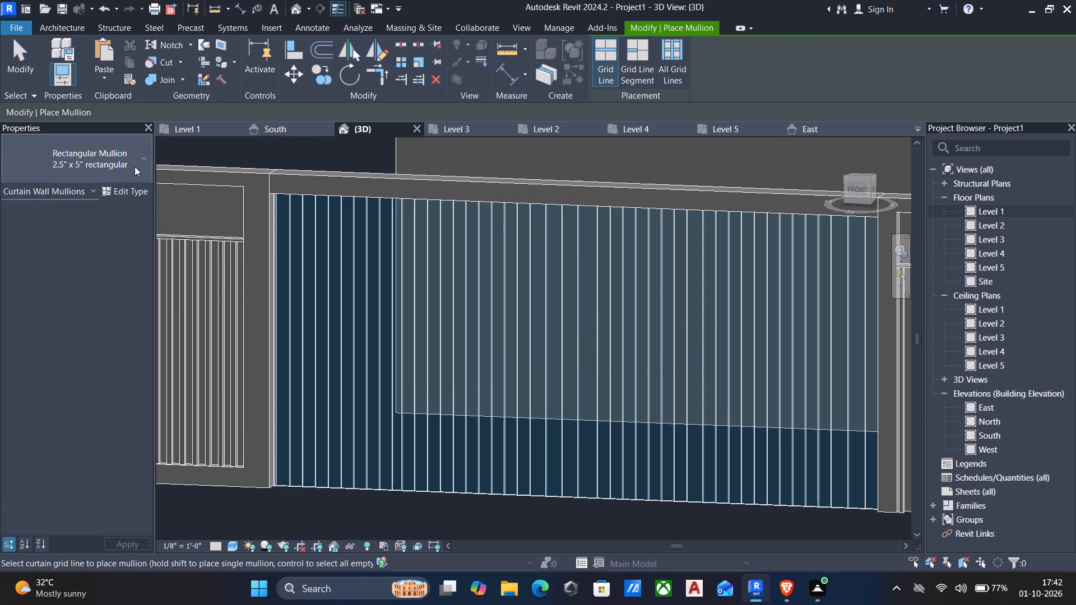
Place a 1.5" x 2.5" rectangular mullion along the vertical grid line at the middle of the curtain wall.
{"action": "left_click", "coordinate": [118, 163]}
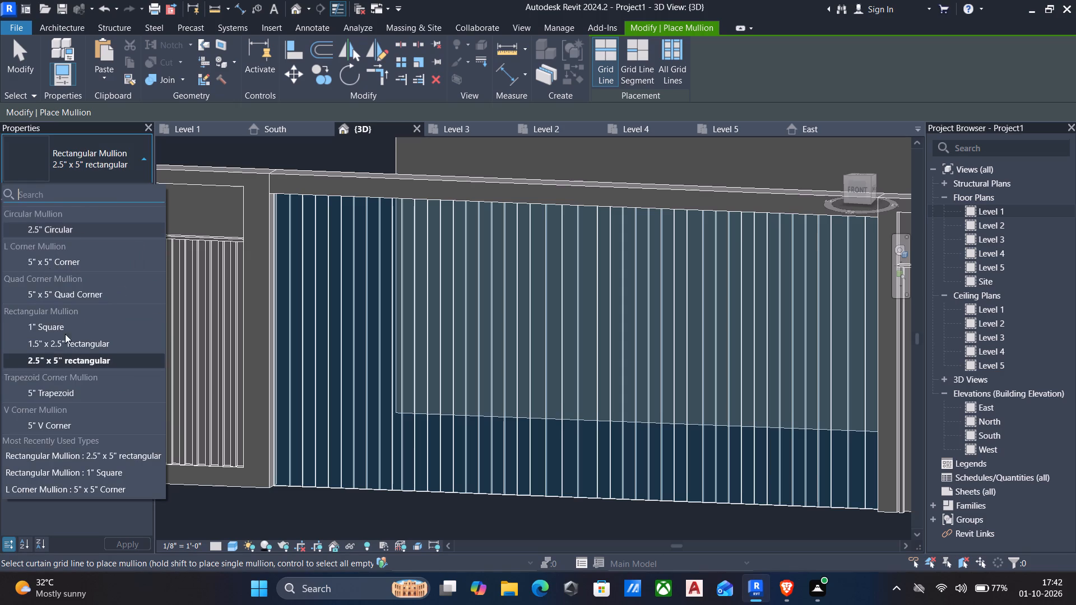
{"action": "left_click", "coordinate": [58, 342]}
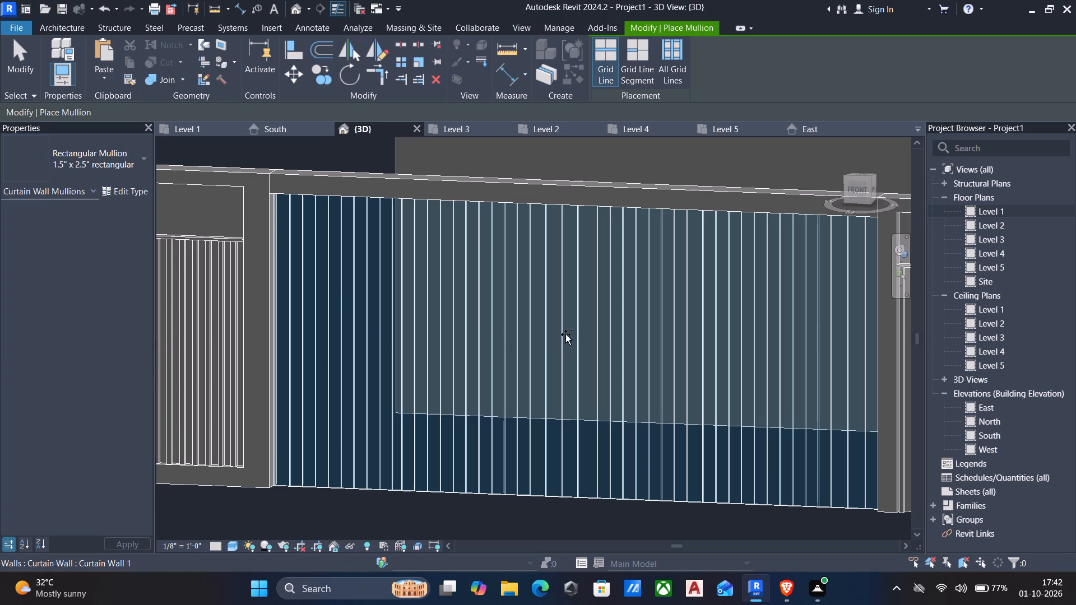
{"action": "scroll", "coordinate": [573, 322], "scroll_direction": "up", "scroll_amount": 3}
{"action": "scroll", "coordinate": [577, 321], "scroll_direction": "down", "scroll_amount": 2}
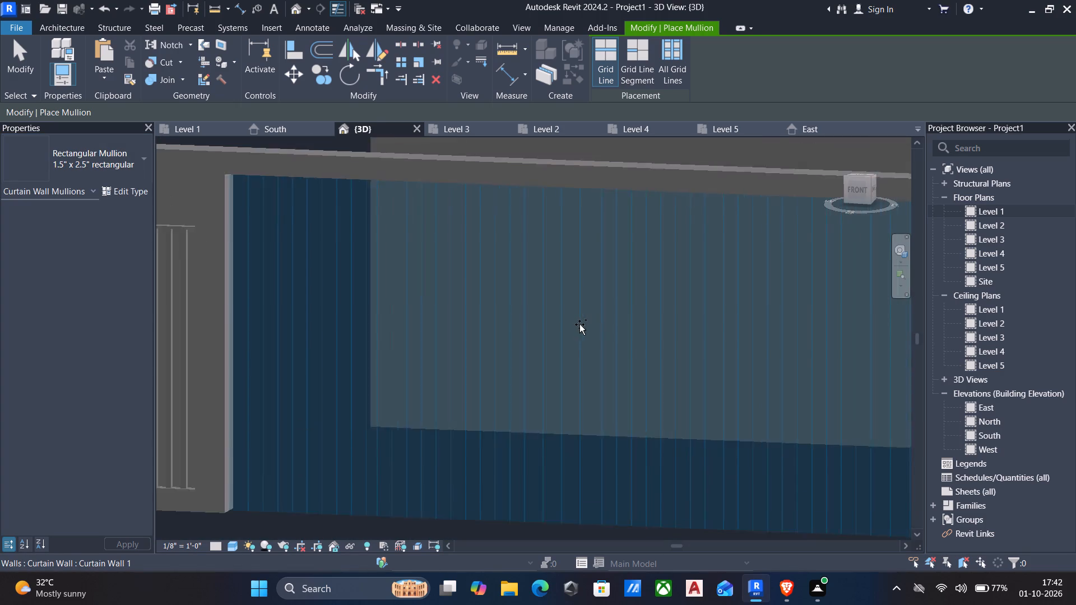
{"action": "scroll", "coordinate": [579, 324], "scroll_direction": "down", "scroll_amount": 1}
{"action": "left_click", "coordinate": [578, 318]}
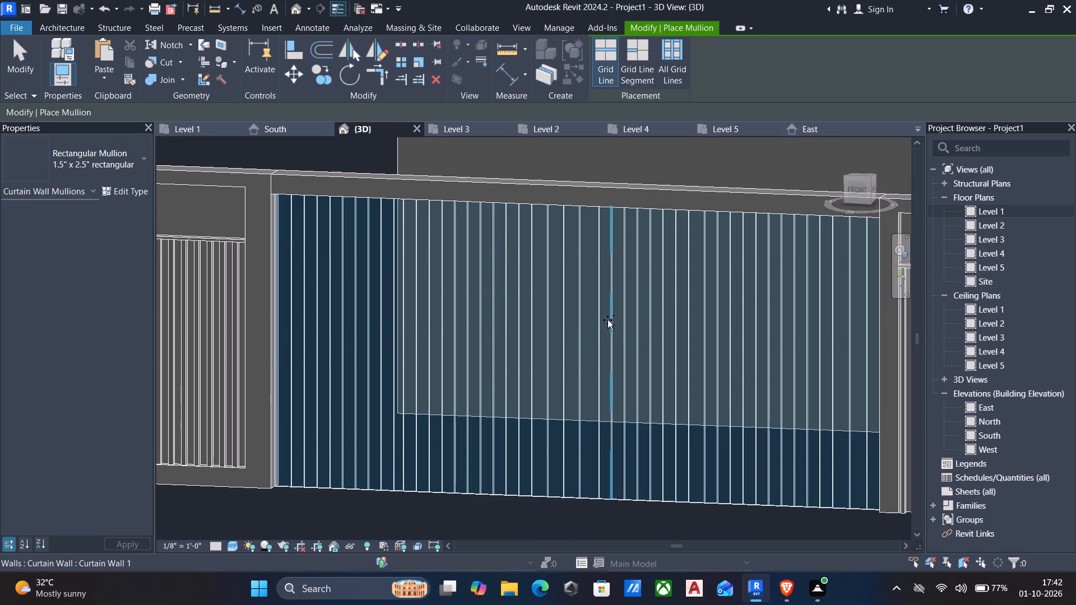
{"action": "left_click", "coordinate": [607, 320]}
{"action": "scroll", "coordinate": [593, 322], "scroll_direction": "up", "scroll_amount": 4}
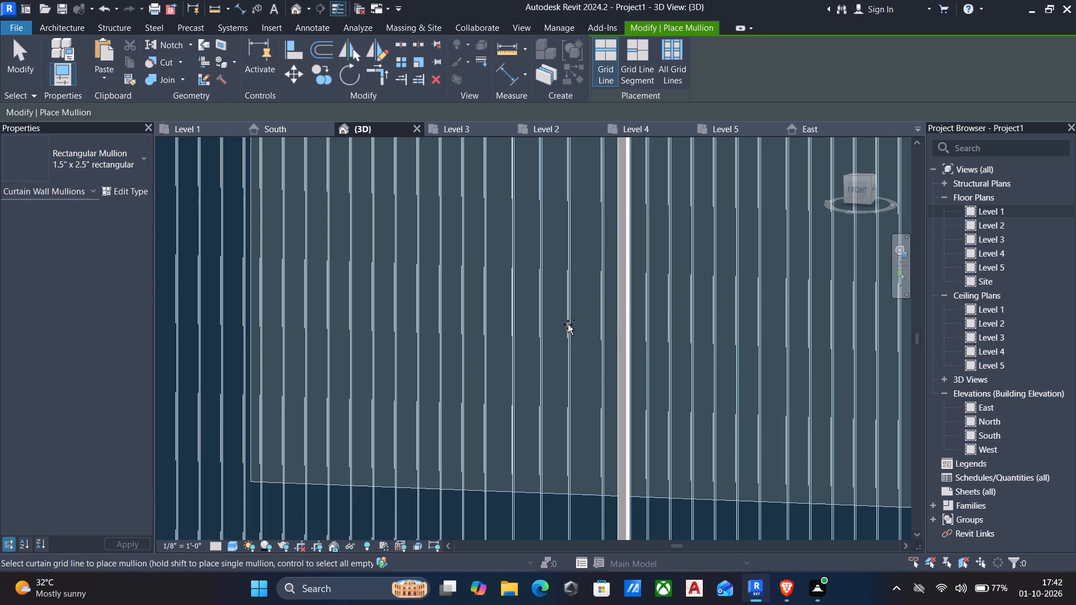
{"action": "left_click", "coordinate": [667, 323]}
{"action": "scroll", "coordinate": [670, 322], "scroll_direction": "down", "scroll_amount": 3}
{"action": "middle_click_drag", "start_coordinate": [670, 322], "coordinate": [629, 313]}
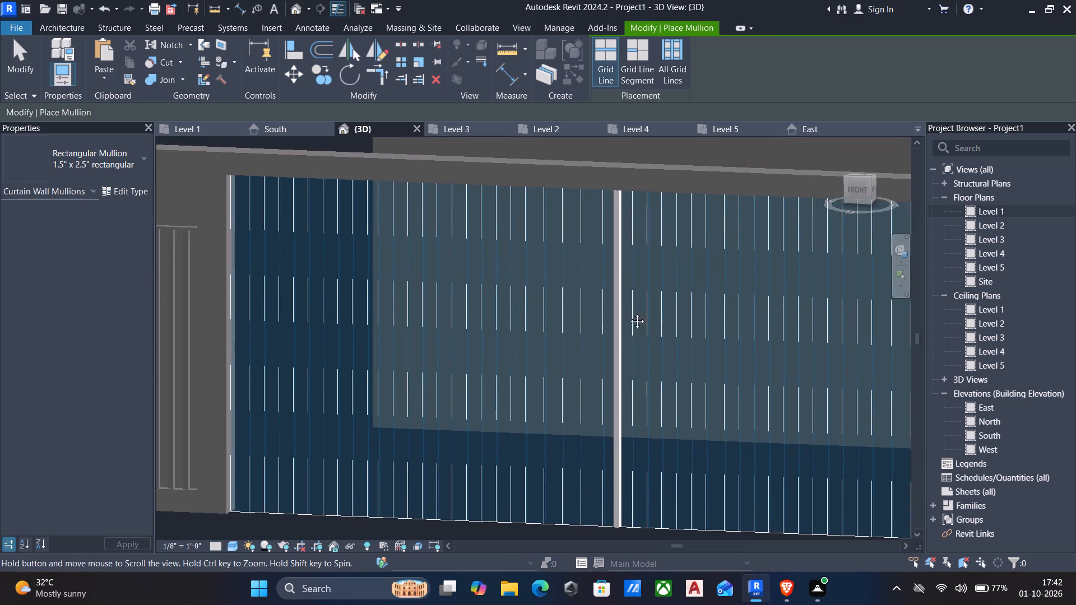
{"action": "middle_click_drag", "start_coordinate": [629, 313], "coordinate": [618, 307]}
{"action": "key", "text": "Escape"}
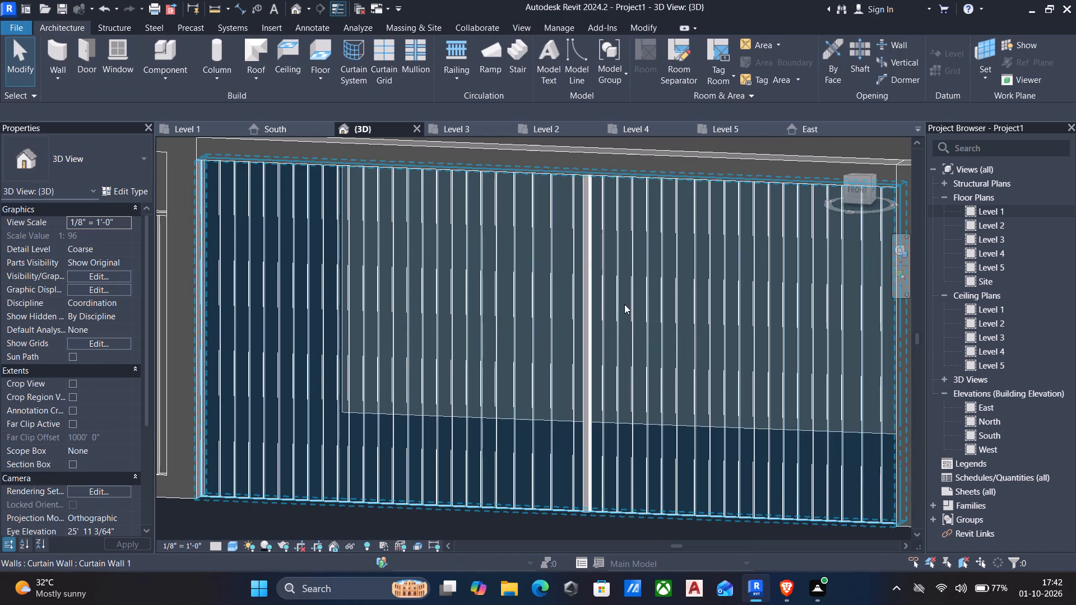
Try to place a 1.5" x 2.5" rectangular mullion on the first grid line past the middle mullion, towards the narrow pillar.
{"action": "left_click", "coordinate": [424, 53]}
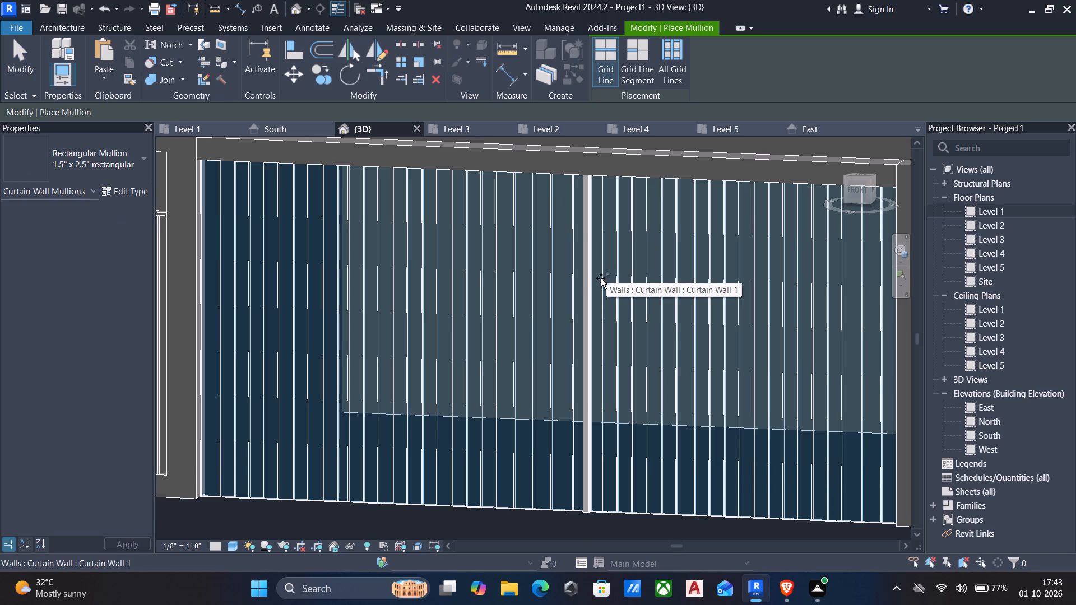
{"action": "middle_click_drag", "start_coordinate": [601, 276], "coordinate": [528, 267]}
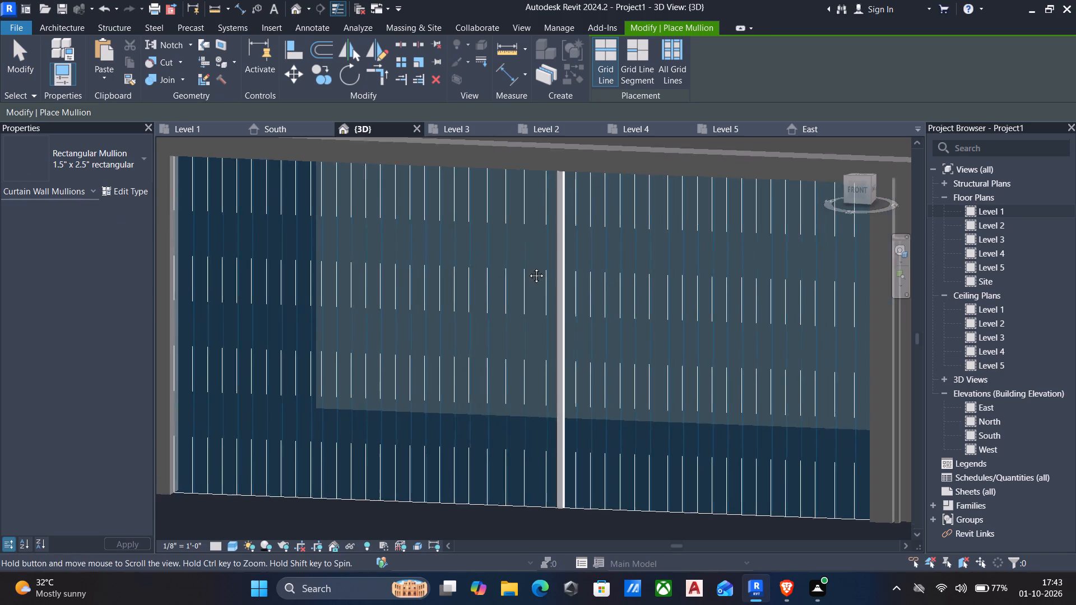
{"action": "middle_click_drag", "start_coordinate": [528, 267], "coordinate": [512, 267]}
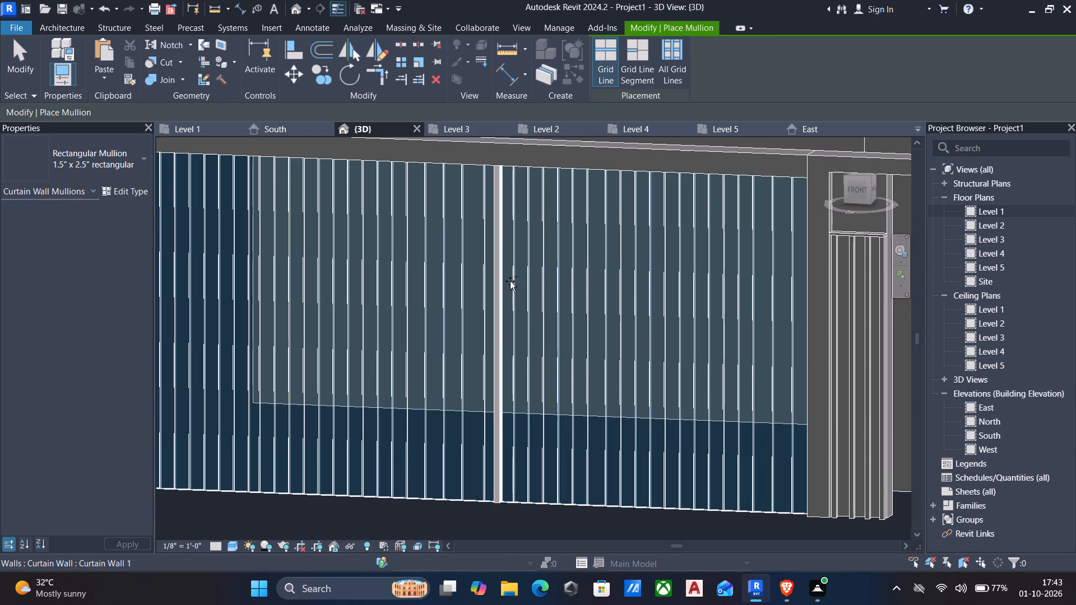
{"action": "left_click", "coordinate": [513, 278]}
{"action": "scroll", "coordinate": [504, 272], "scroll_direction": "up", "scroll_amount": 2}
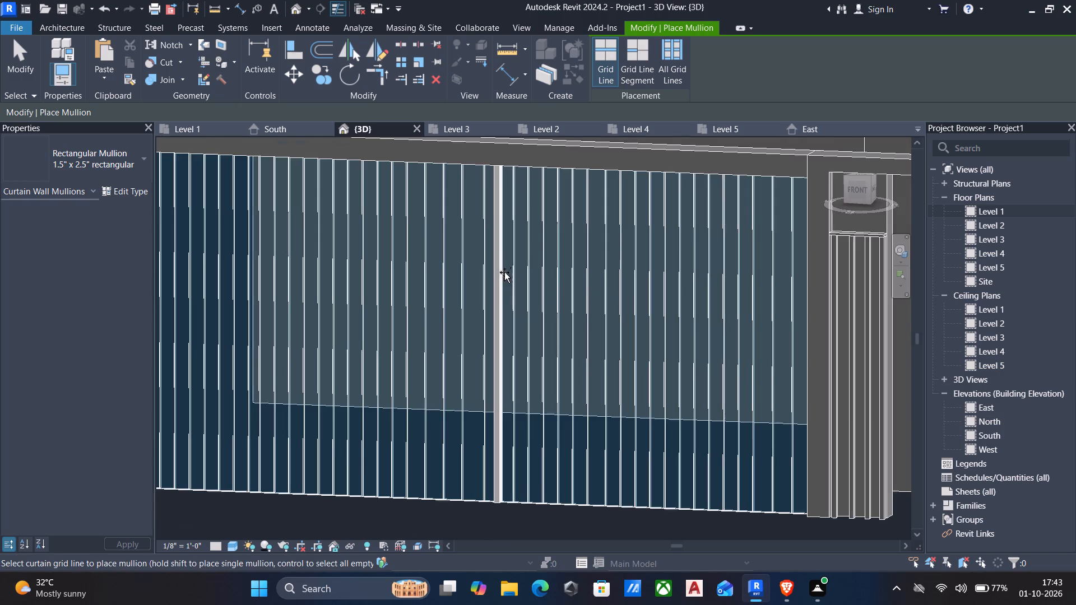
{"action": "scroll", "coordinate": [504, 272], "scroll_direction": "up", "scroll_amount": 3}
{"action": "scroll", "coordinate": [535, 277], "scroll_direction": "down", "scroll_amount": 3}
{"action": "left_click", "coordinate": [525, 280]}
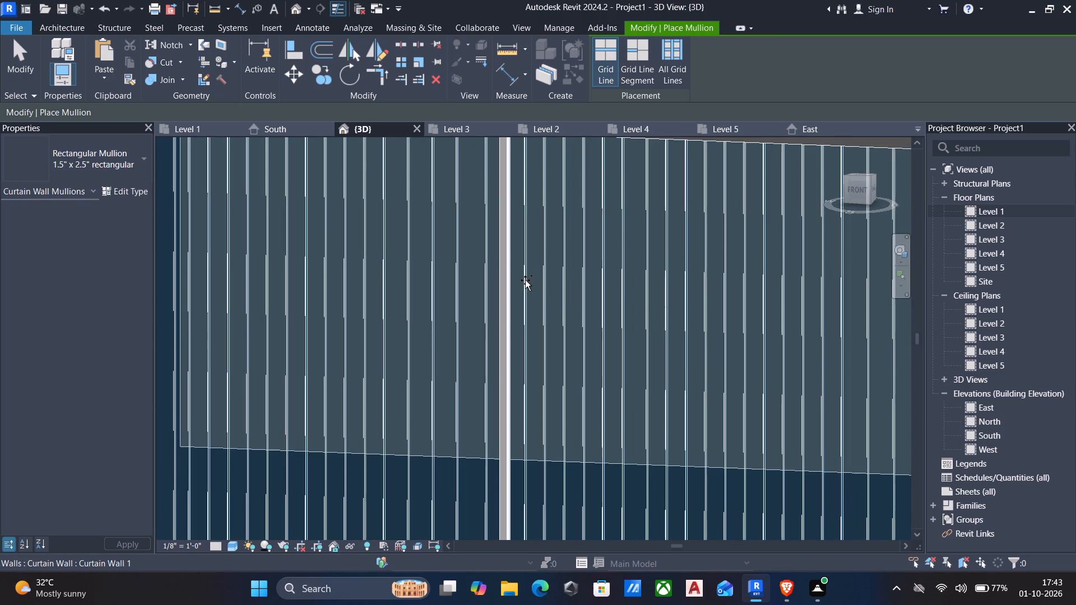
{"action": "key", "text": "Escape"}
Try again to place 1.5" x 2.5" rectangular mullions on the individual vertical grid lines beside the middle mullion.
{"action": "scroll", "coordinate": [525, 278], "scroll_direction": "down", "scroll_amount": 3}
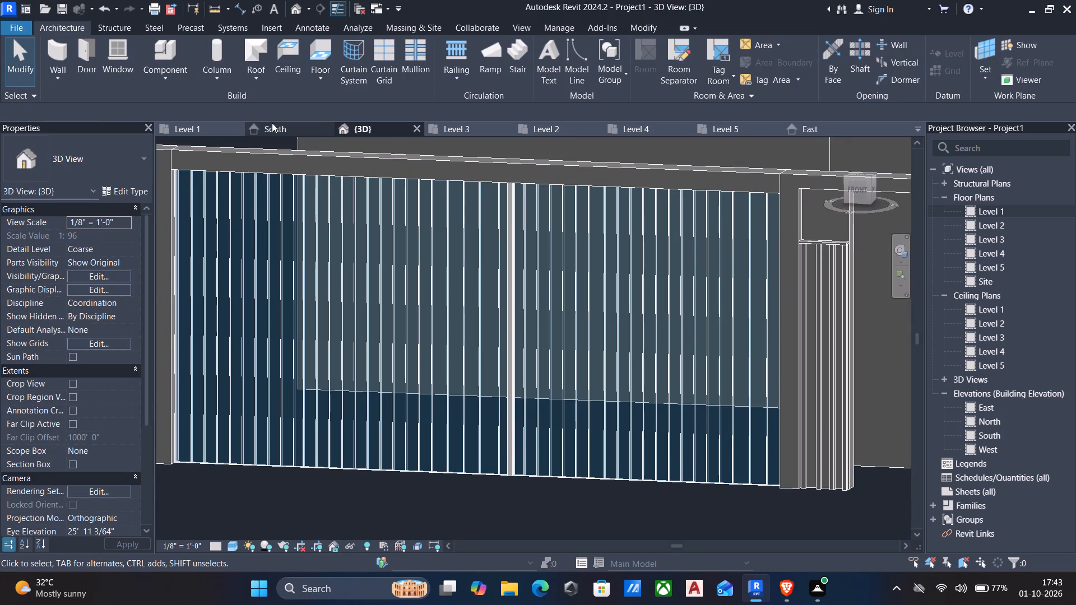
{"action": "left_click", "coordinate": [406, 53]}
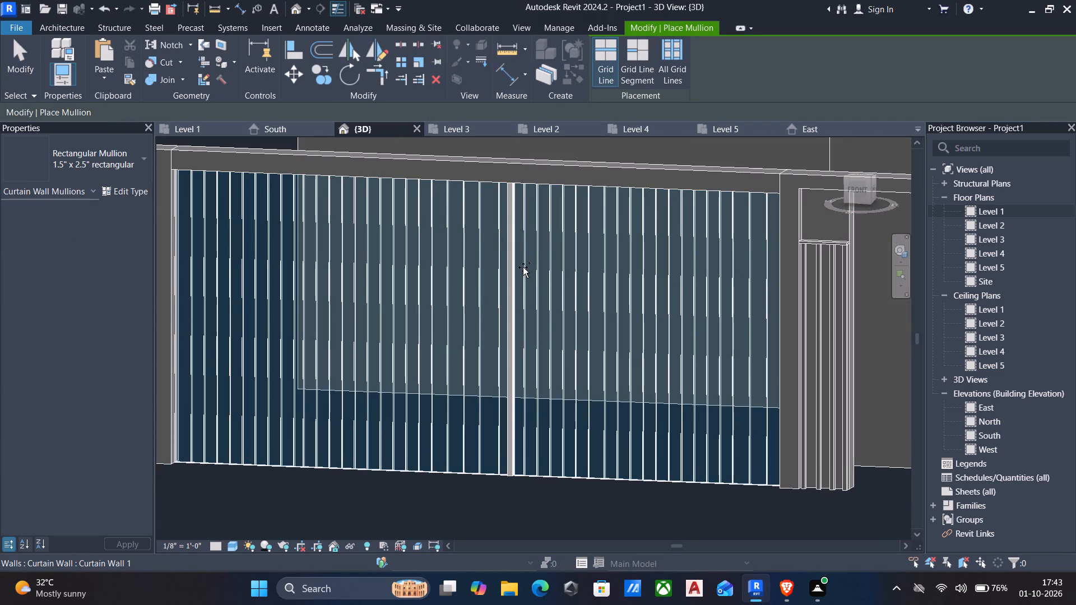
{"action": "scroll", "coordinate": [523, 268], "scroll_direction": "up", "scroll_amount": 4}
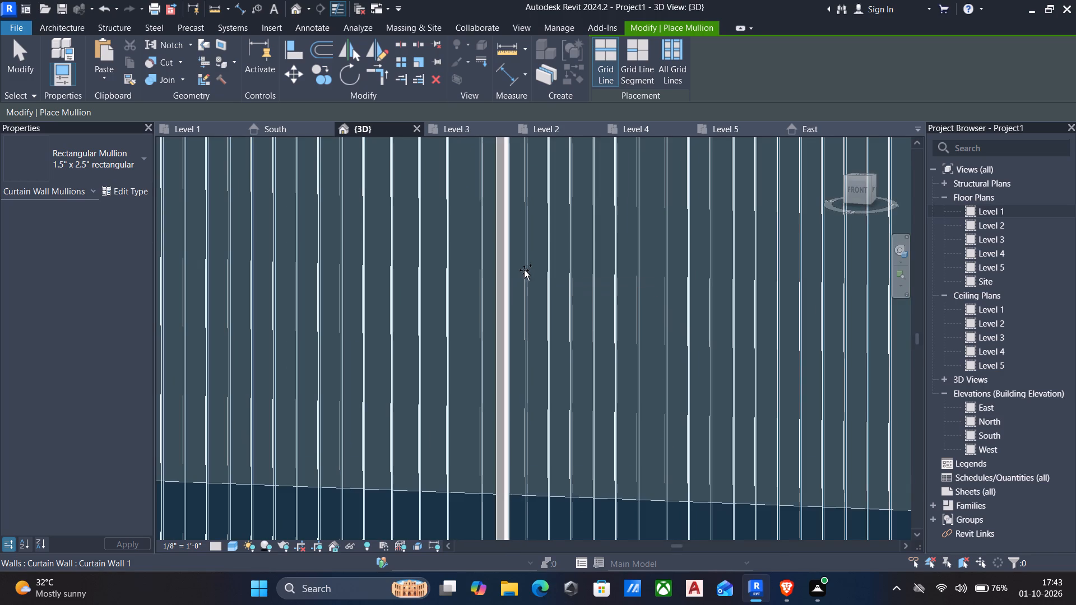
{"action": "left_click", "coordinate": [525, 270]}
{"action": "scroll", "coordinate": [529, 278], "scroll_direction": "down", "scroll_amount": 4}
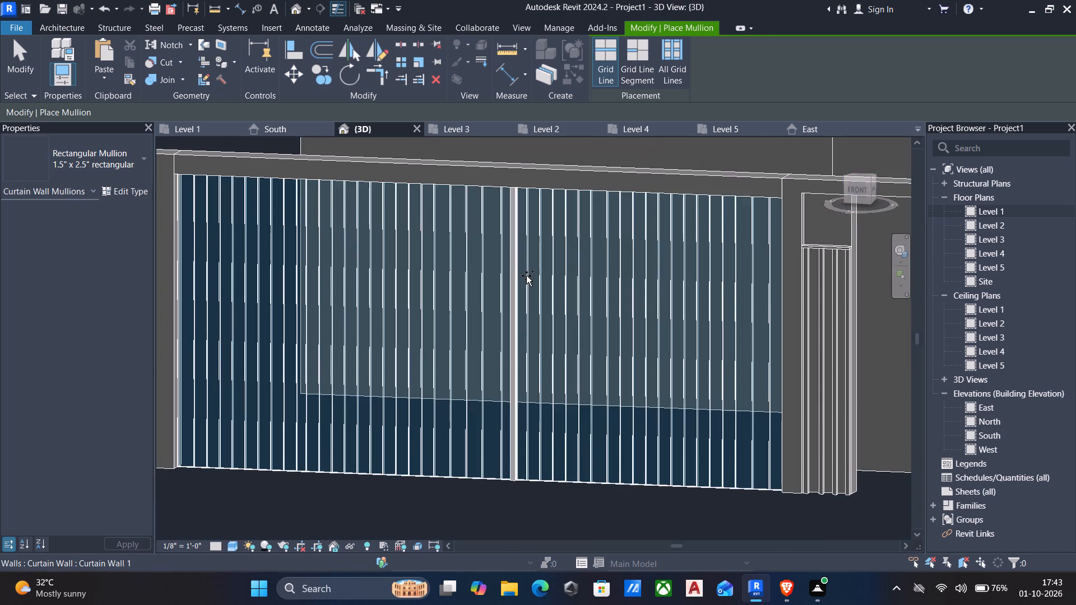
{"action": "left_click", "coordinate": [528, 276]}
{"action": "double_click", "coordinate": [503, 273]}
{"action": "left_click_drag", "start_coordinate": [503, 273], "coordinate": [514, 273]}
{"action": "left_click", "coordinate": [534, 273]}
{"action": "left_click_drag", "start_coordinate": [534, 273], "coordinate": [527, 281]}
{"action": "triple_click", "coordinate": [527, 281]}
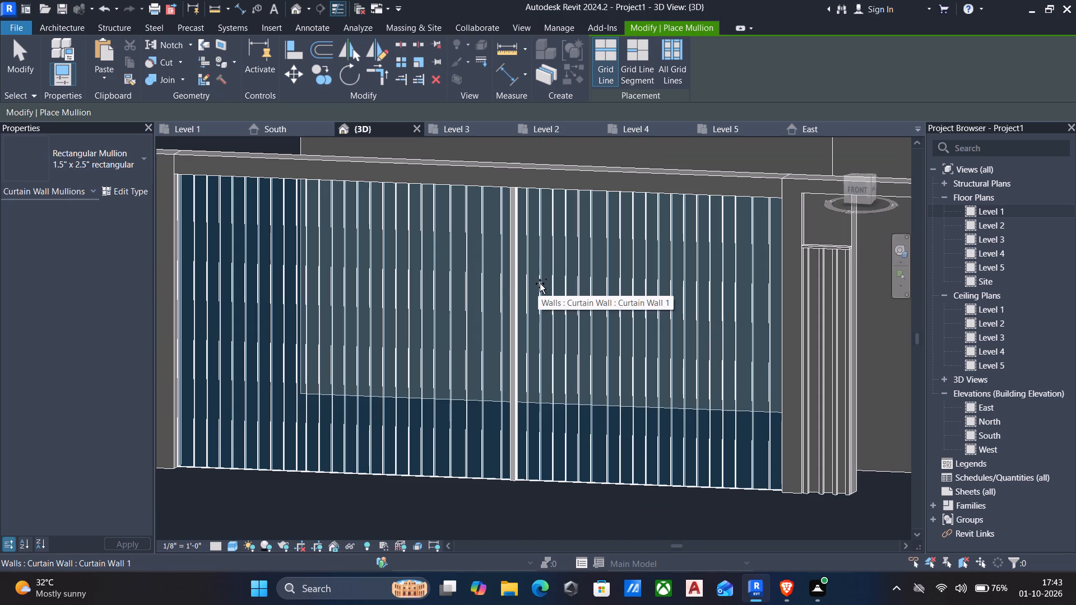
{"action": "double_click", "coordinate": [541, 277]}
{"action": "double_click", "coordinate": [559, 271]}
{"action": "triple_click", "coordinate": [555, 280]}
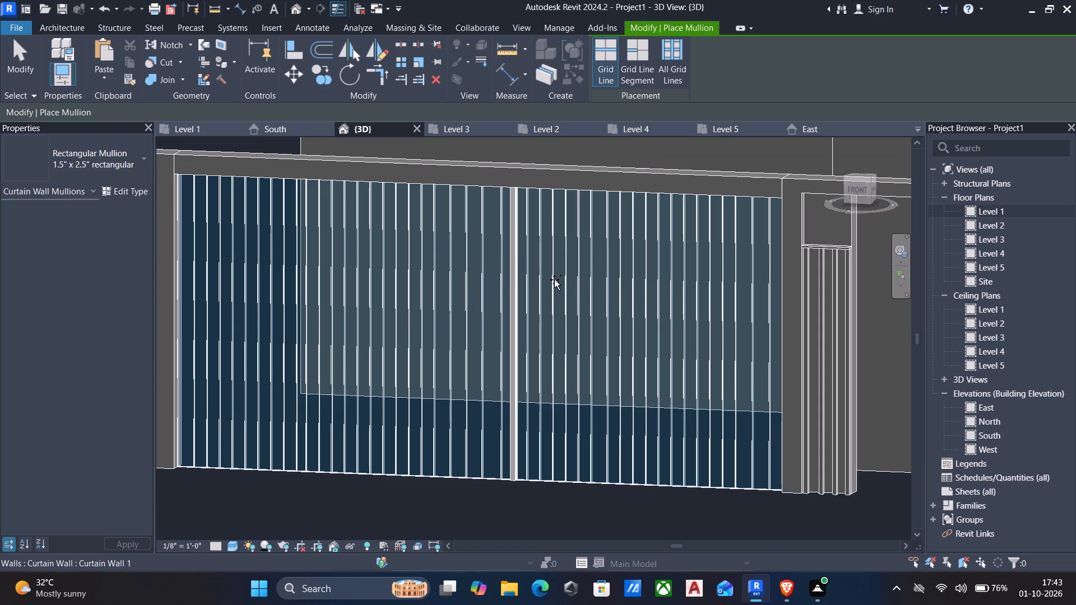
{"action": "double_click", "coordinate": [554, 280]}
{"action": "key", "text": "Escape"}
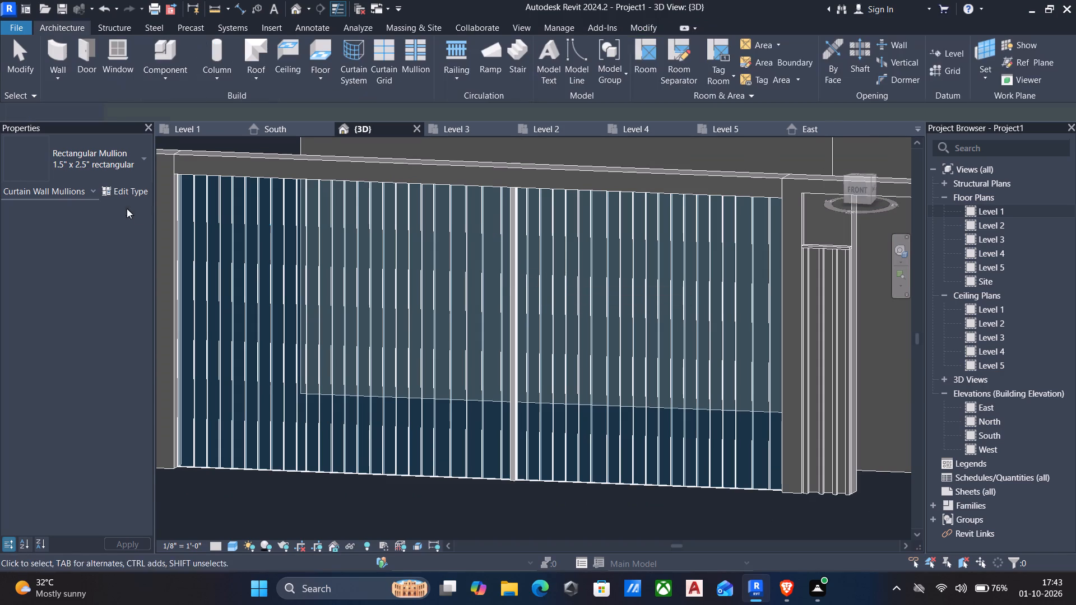
Place 1" Square rectangular mullions on all the remaining empty grid lines of the curtain wall at once.
{"action": "left_click", "coordinate": [414, 53]}
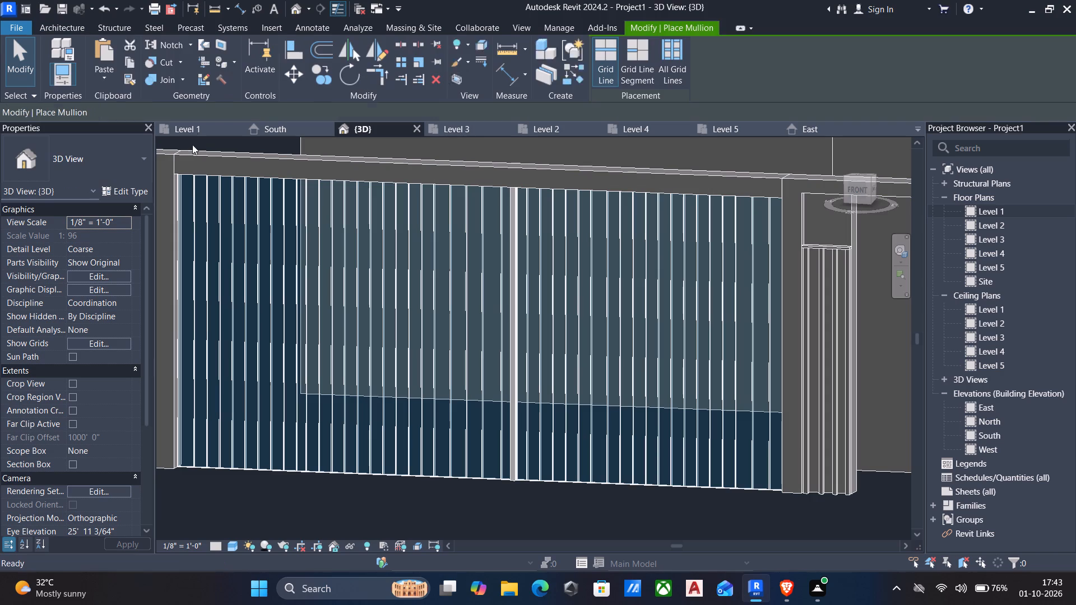
{"action": "left_click", "coordinate": [133, 159]}
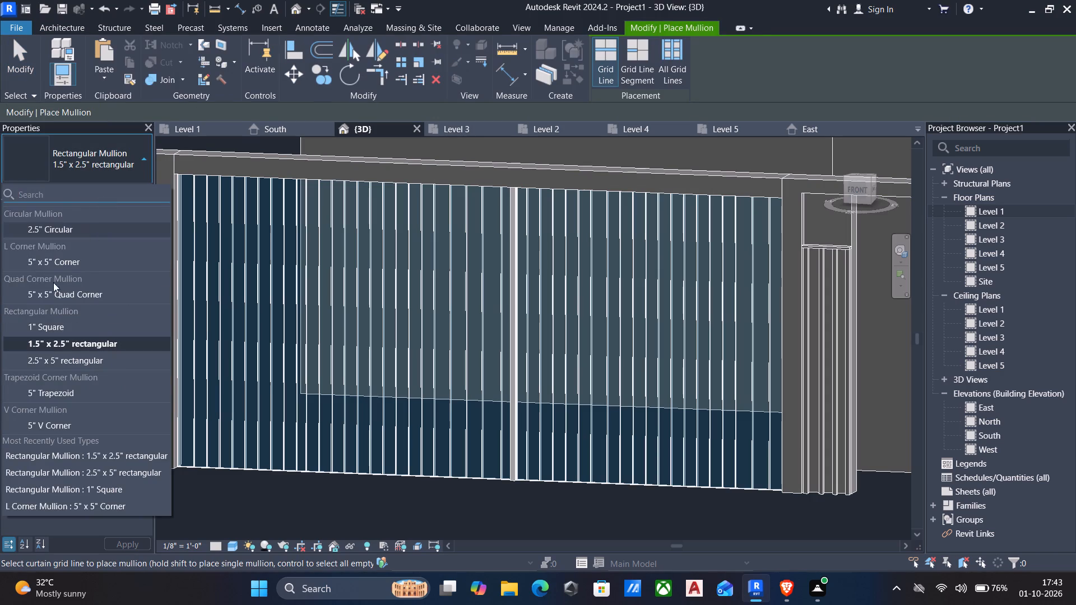
{"action": "left_click", "coordinate": [64, 325]}
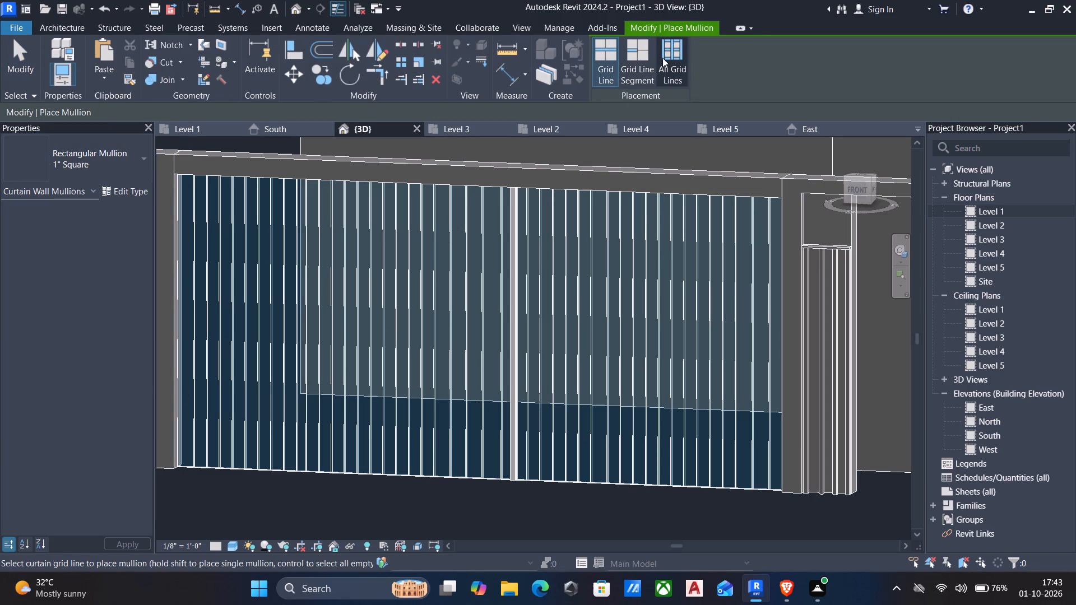
{"action": "left_click", "coordinate": [662, 58]}
{"action": "left_click", "coordinate": [239, 474]}
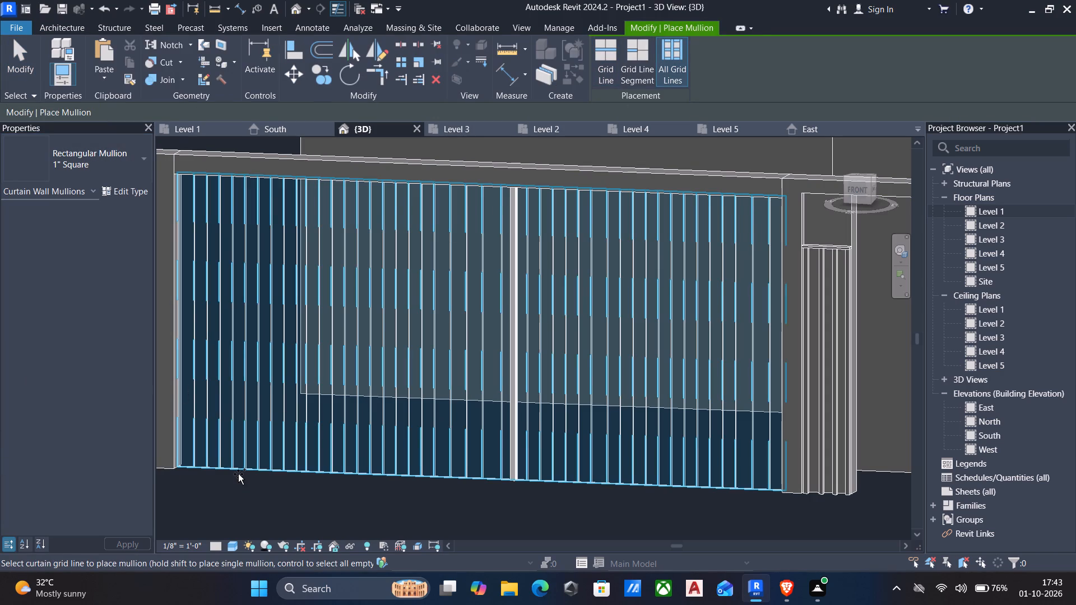
{"action": "key", "text": "Escape"}
Duplicate the 1" Square rectangular mullion type as 1" Square 2.
{"action": "scroll", "coordinate": [484, 361], "scroll_direction": "down", "scroll_amount": 5}
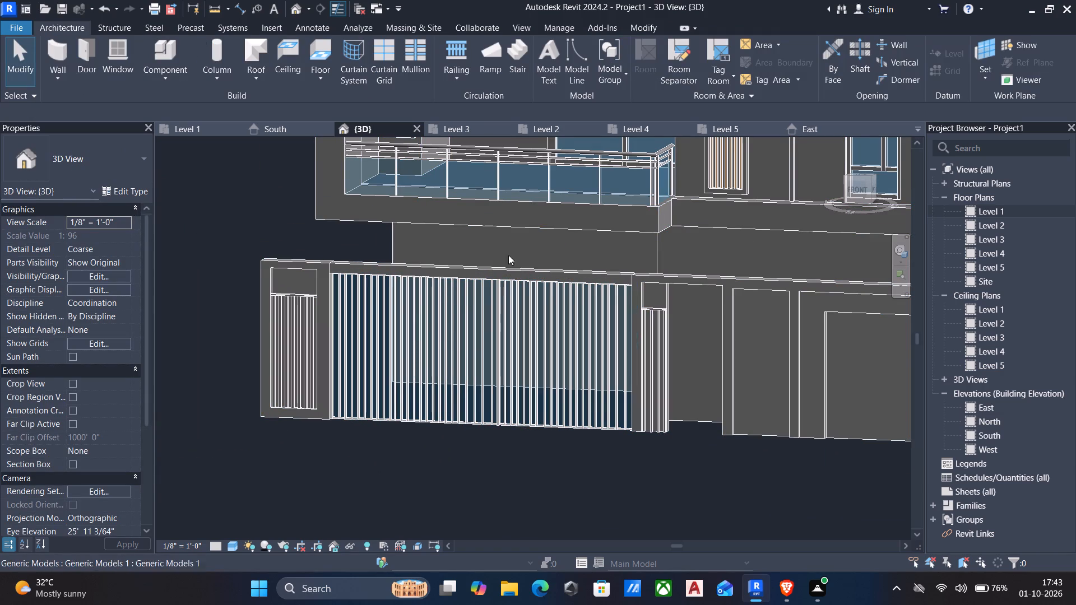
{"action": "left_click", "coordinate": [417, 54]}
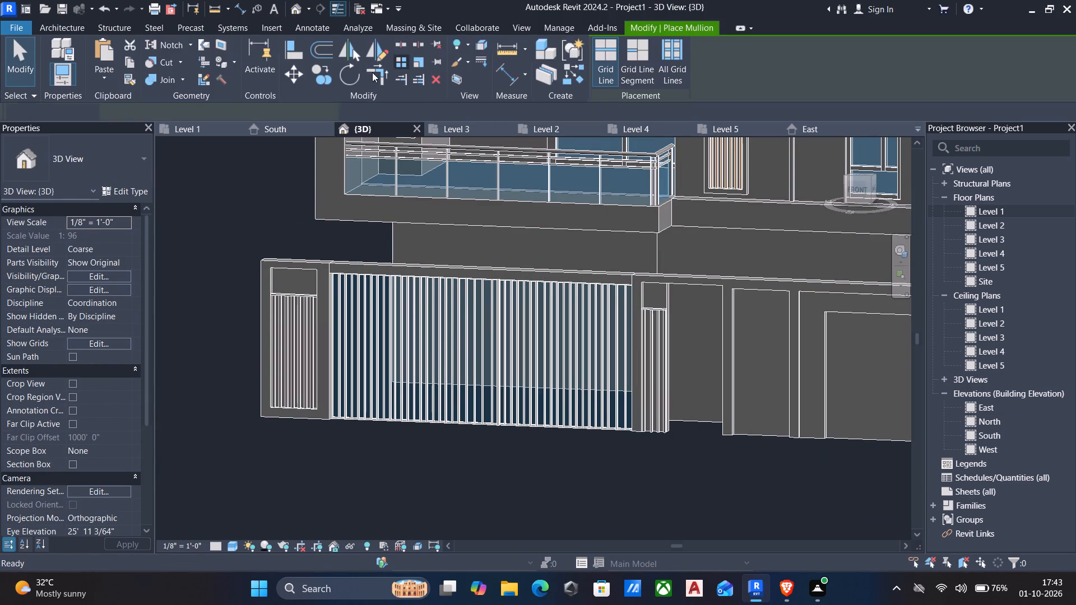
{"action": "left_click", "coordinate": [122, 193]}
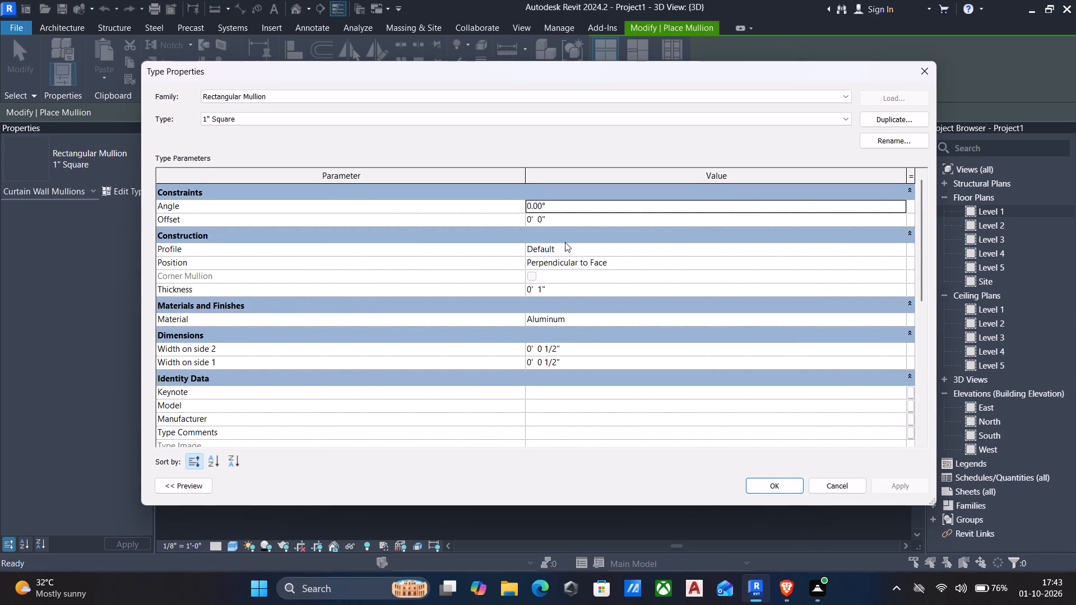
{"action": "left_click", "coordinate": [881, 112]}
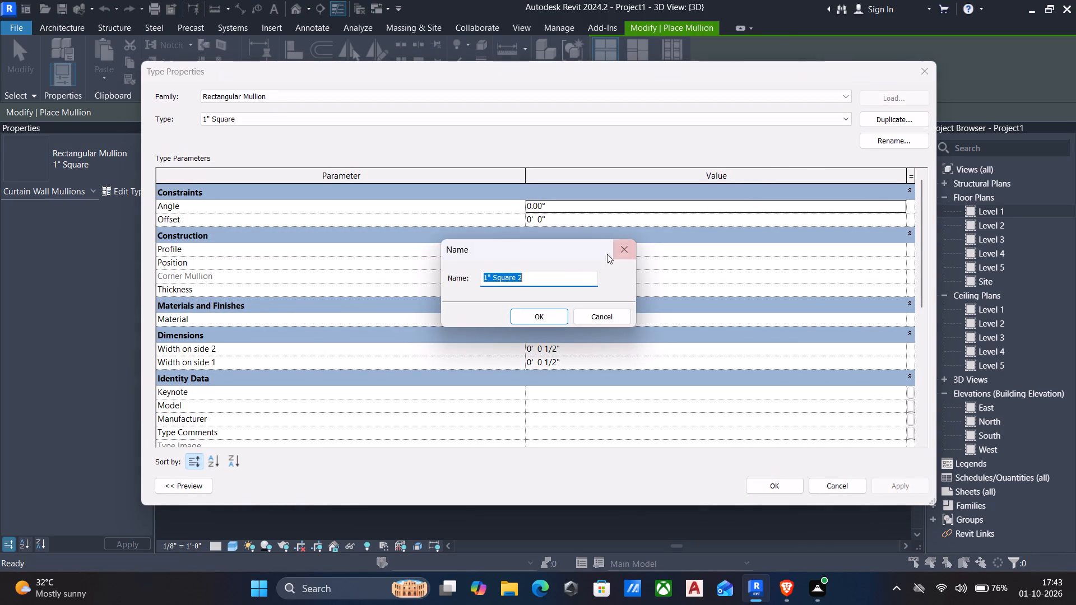
{"action": "left_click", "coordinate": [526, 320]}
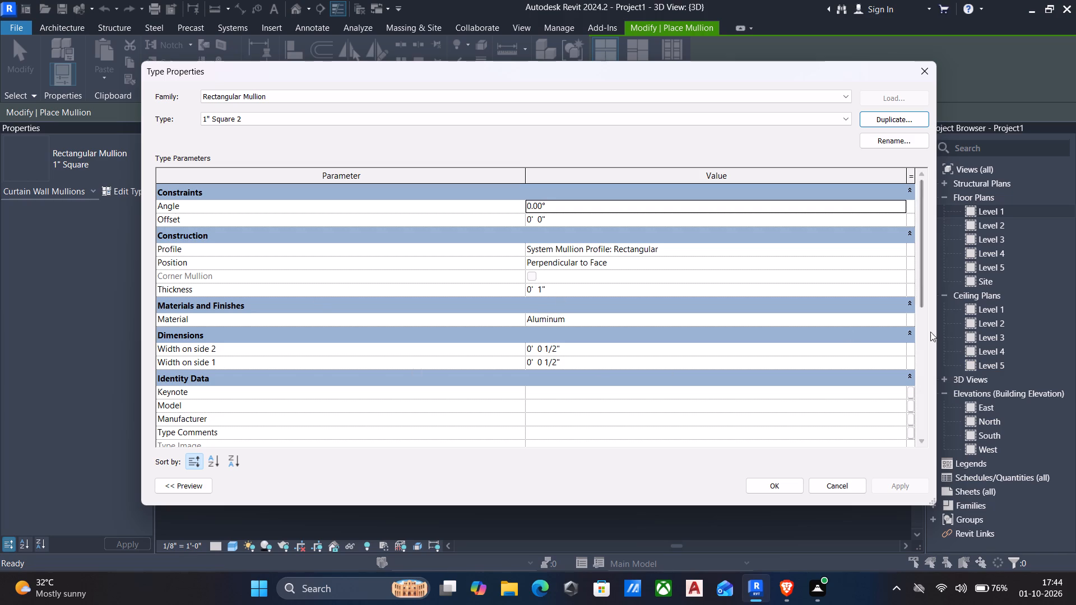
Assign the black material to the 1" Square 2 mullion type and apply the type changes.
{"action": "left_click", "coordinate": [898, 317]}
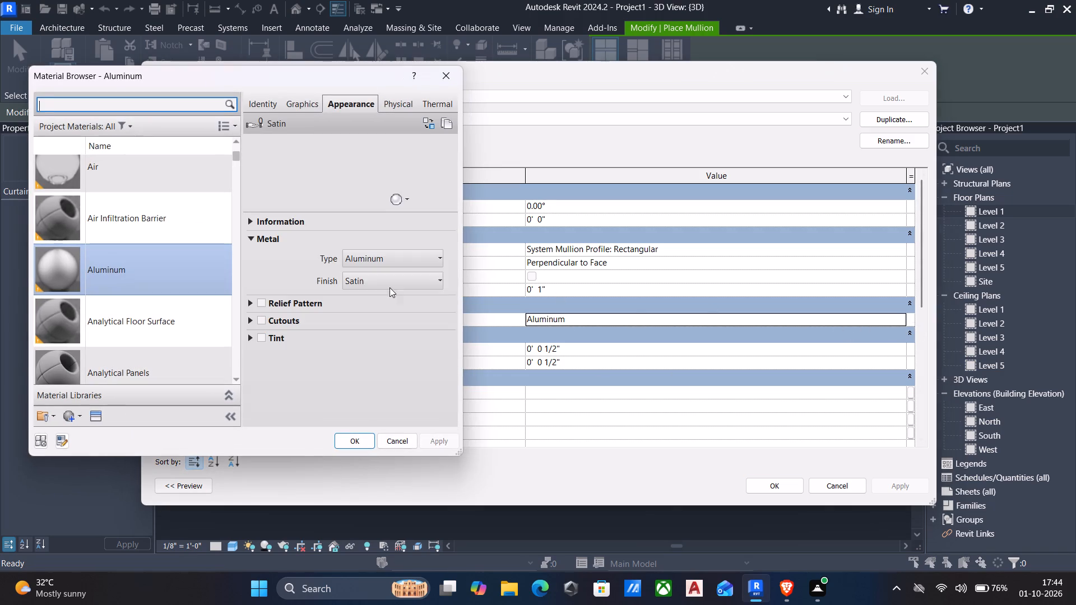
{"action": "scroll", "coordinate": [188, 273], "scroll_direction": "down", "scroll_amount": 3}
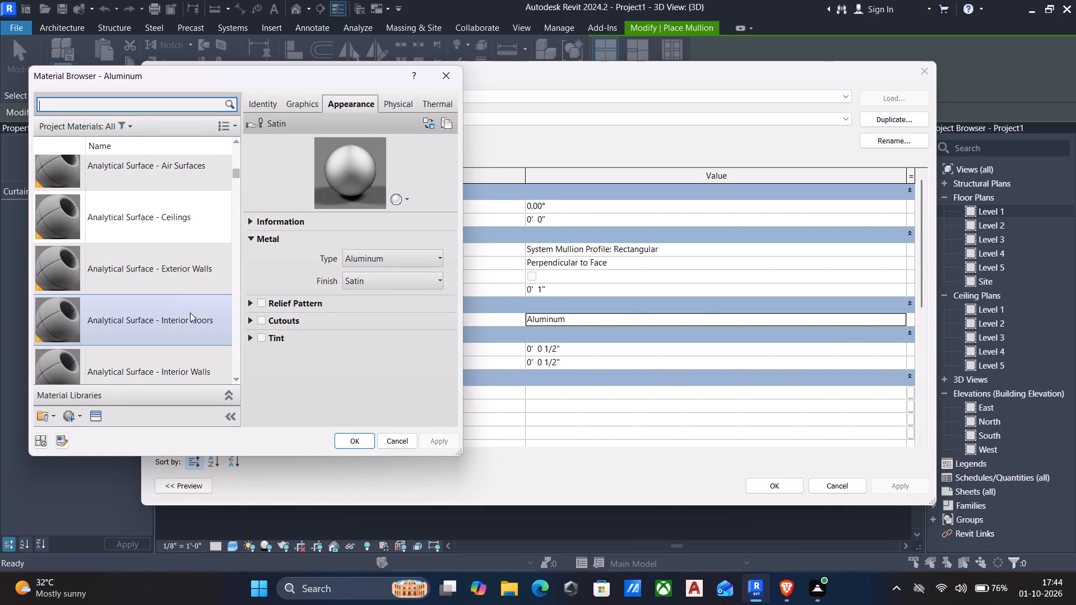
{"action": "scroll", "coordinate": [190, 313], "scroll_direction": "down", "scroll_amount": 7}
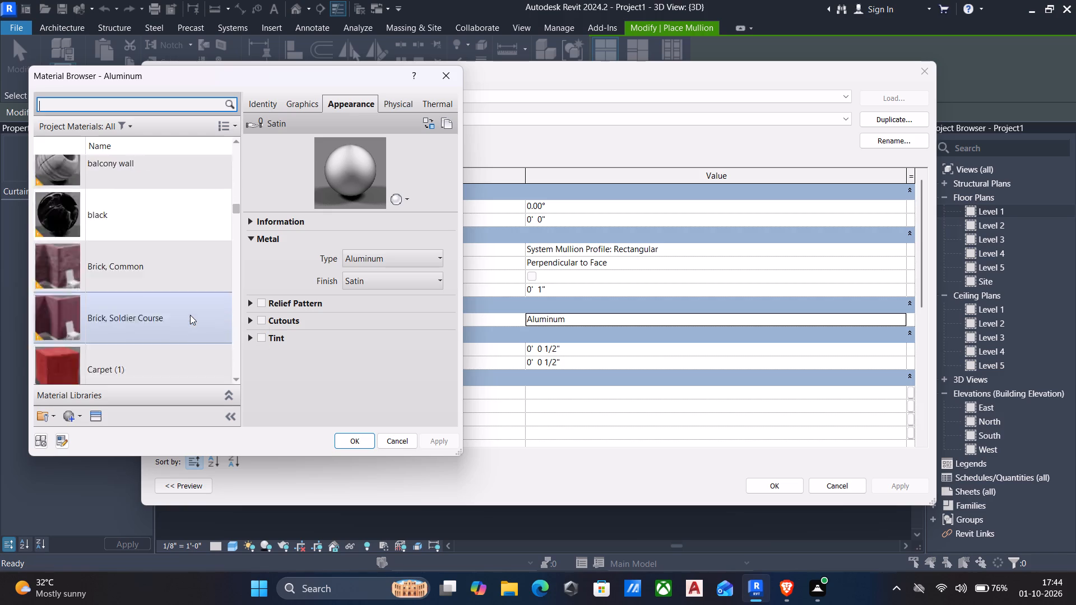
{"action": "scroll", "coordinate": [190, 315], "scroll_direction": "down", "scroll_amount": 1}
{"action": "scroll", "coordinate": [154, 286], "scroll_direction": "up", "scroll_amount": 2}
{"action": "left_click", "coordinate": [123, 216]}
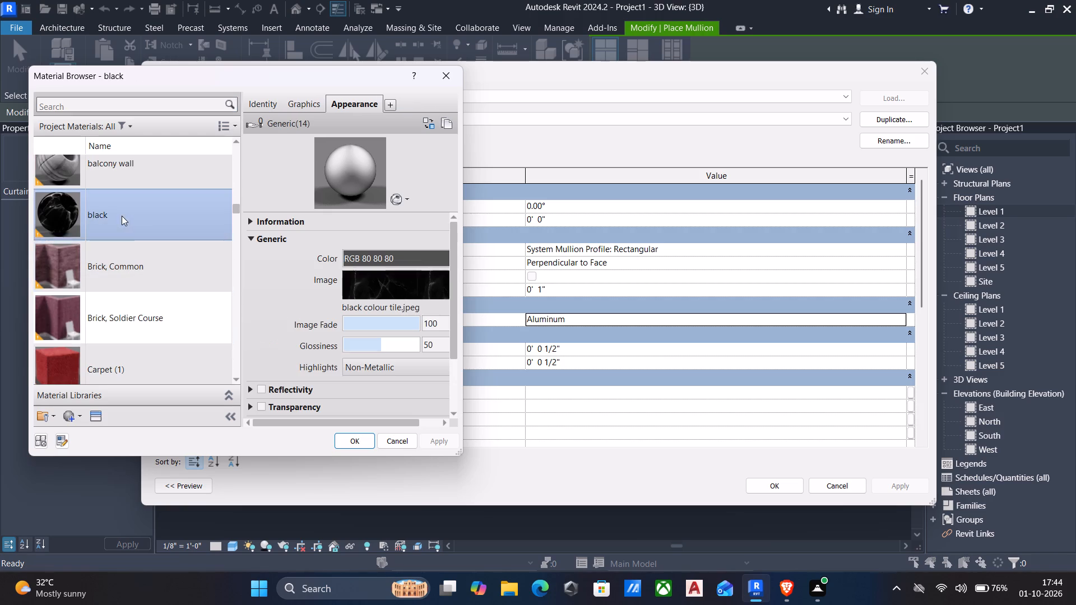
{"action": "left_click", "coordinate": [360, 440]}
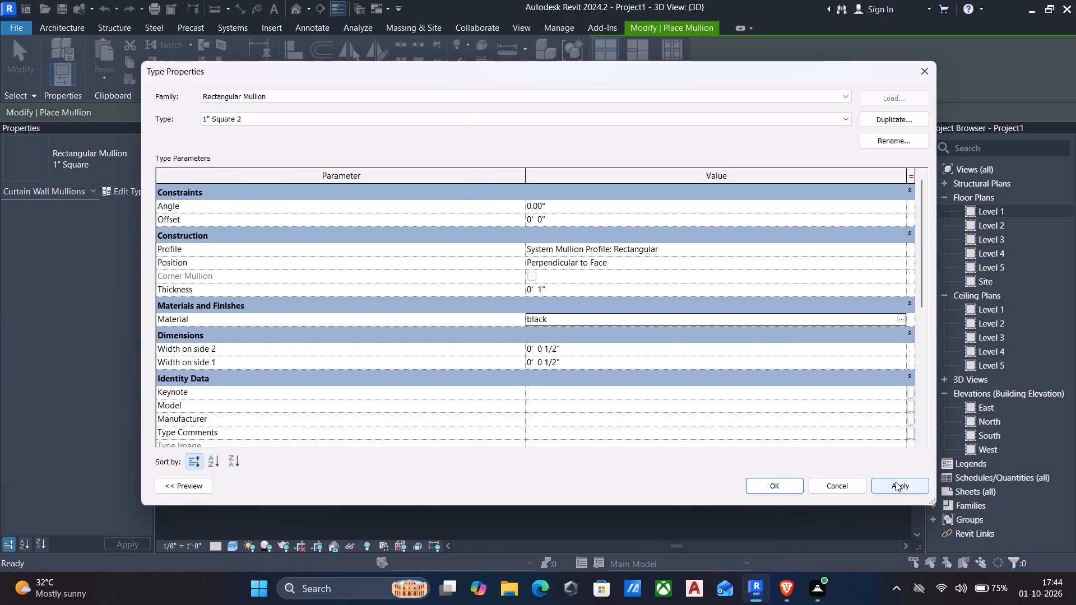
{"action": "left_click", "coordinate": [896, 482]}
{"action": "left_click", "coordinate": [798, 483]}
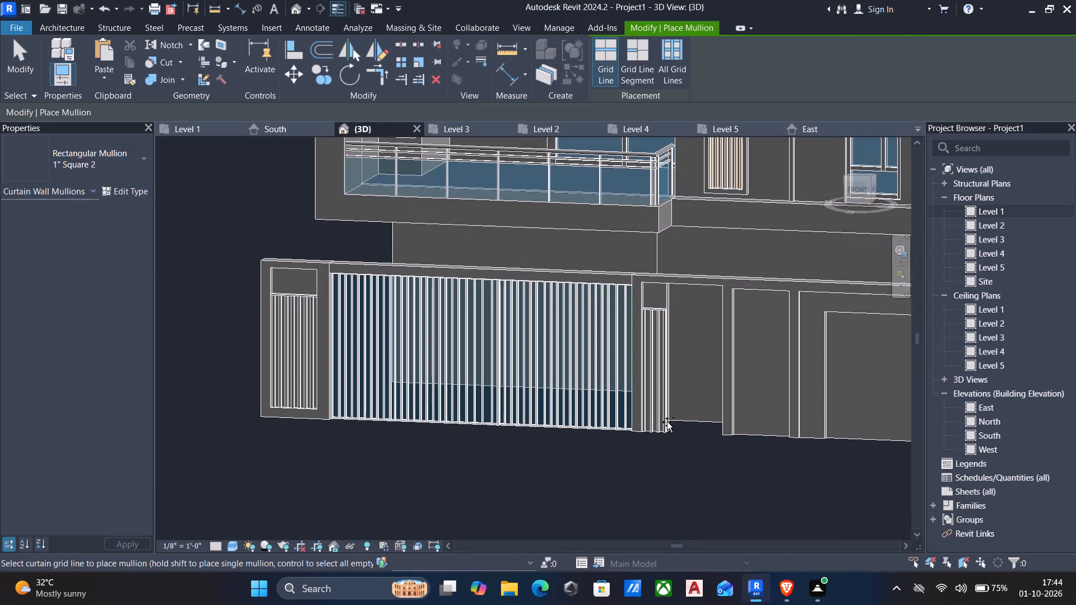
{"action": "key", "text": "Escape"}
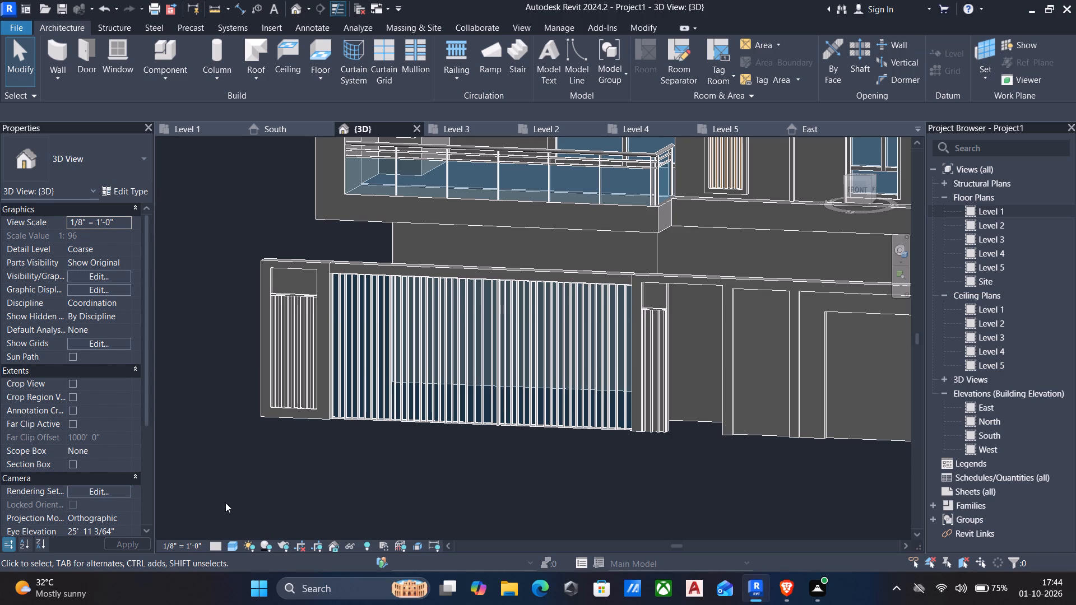
Switch the 3D view's visual style to one that shows realistic material colours and textures.
{"action": "left_click", "coordinate": [231, 548]}
{"action": "left_click", "coordinate": [238, 530]}
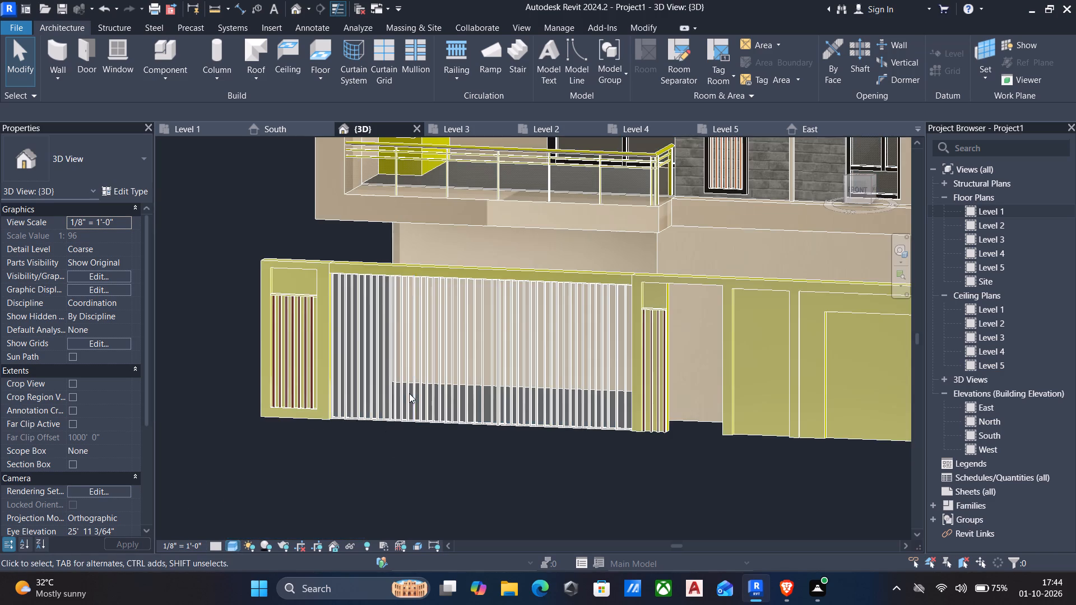
{"action": "scroll", "coordinate": [403, 397], "scroll_direction": "down", "scroll_amount": 3}
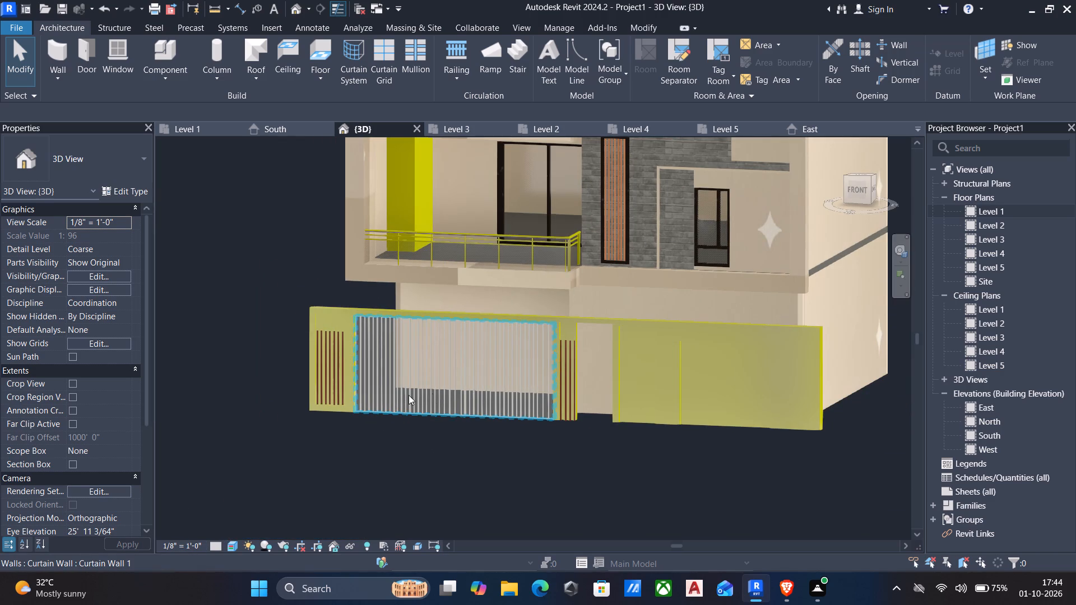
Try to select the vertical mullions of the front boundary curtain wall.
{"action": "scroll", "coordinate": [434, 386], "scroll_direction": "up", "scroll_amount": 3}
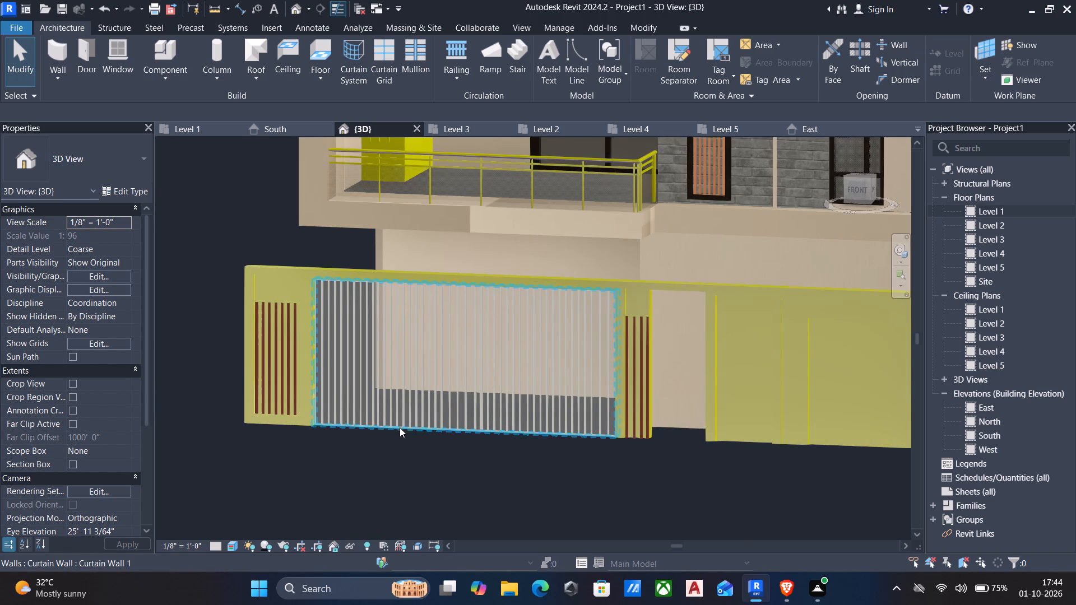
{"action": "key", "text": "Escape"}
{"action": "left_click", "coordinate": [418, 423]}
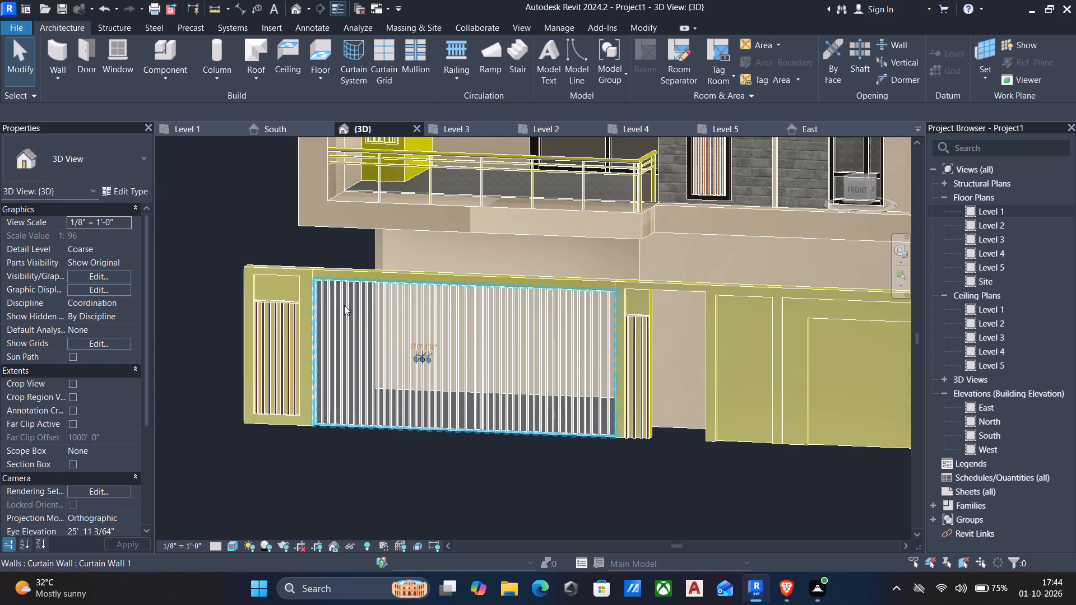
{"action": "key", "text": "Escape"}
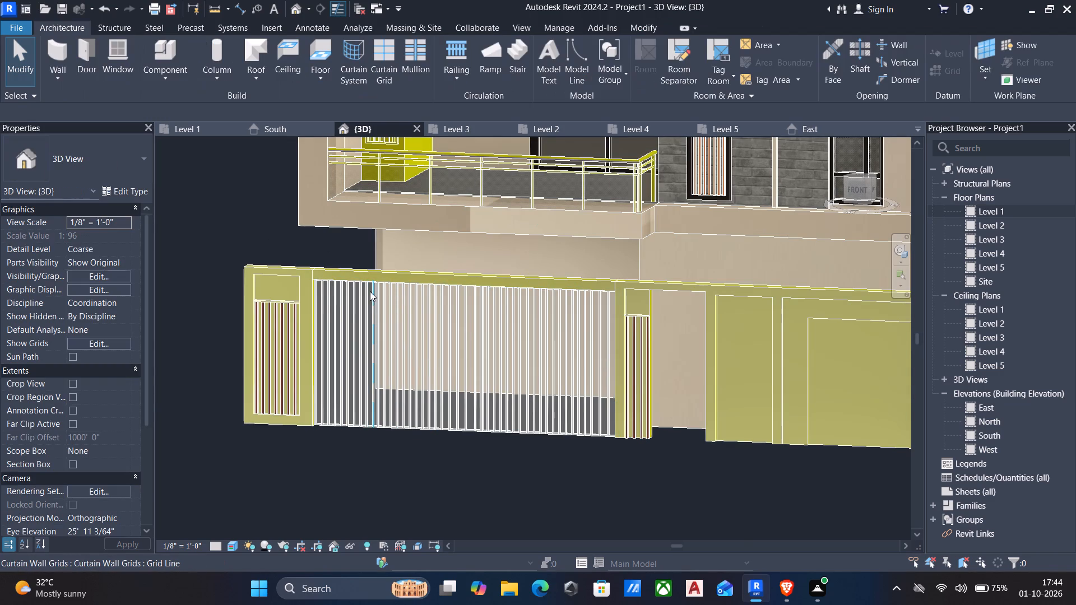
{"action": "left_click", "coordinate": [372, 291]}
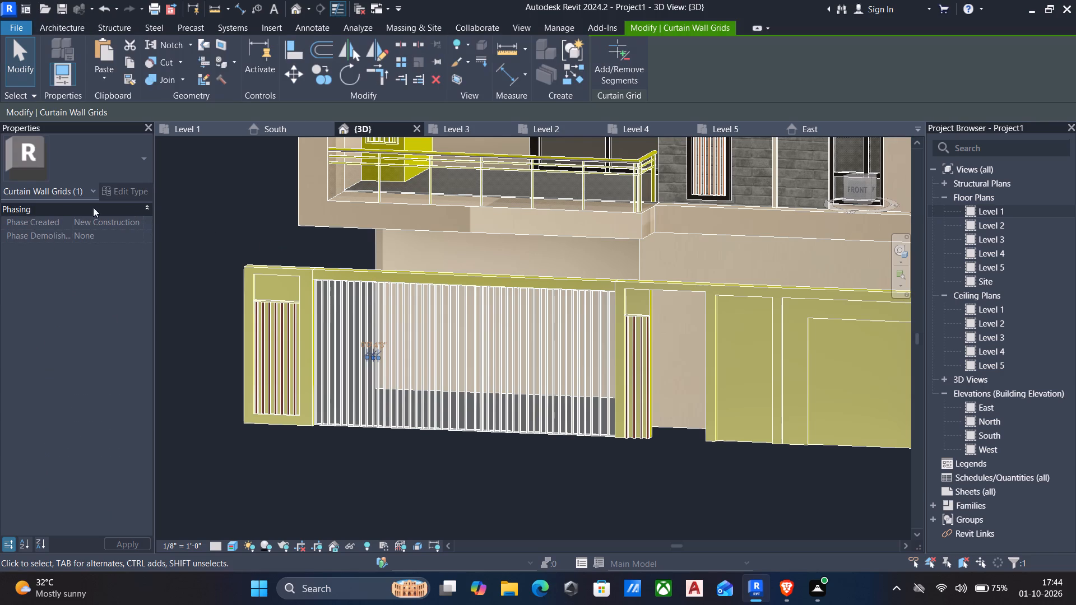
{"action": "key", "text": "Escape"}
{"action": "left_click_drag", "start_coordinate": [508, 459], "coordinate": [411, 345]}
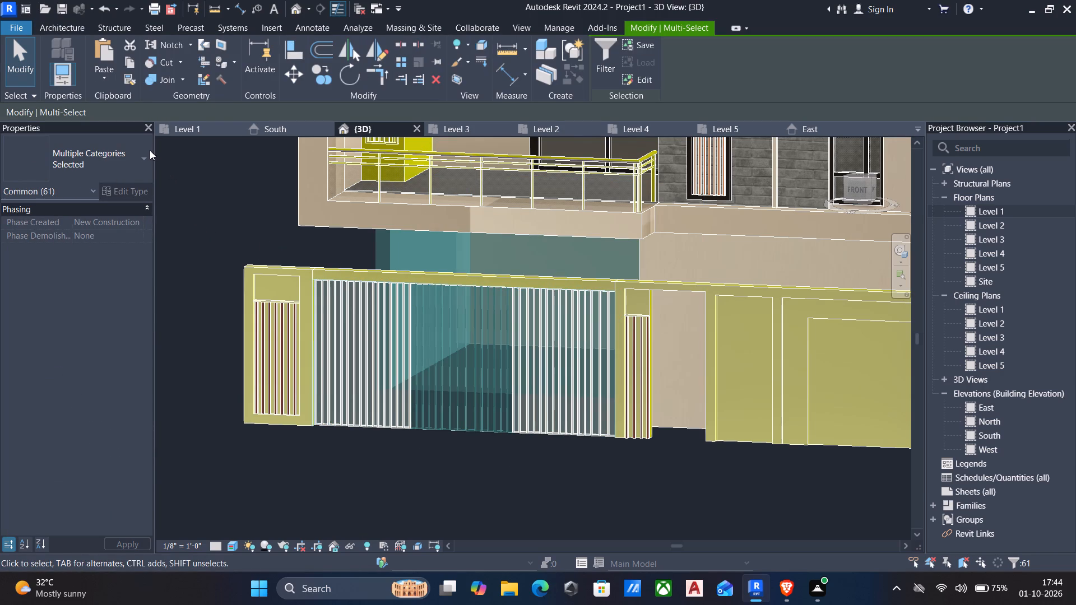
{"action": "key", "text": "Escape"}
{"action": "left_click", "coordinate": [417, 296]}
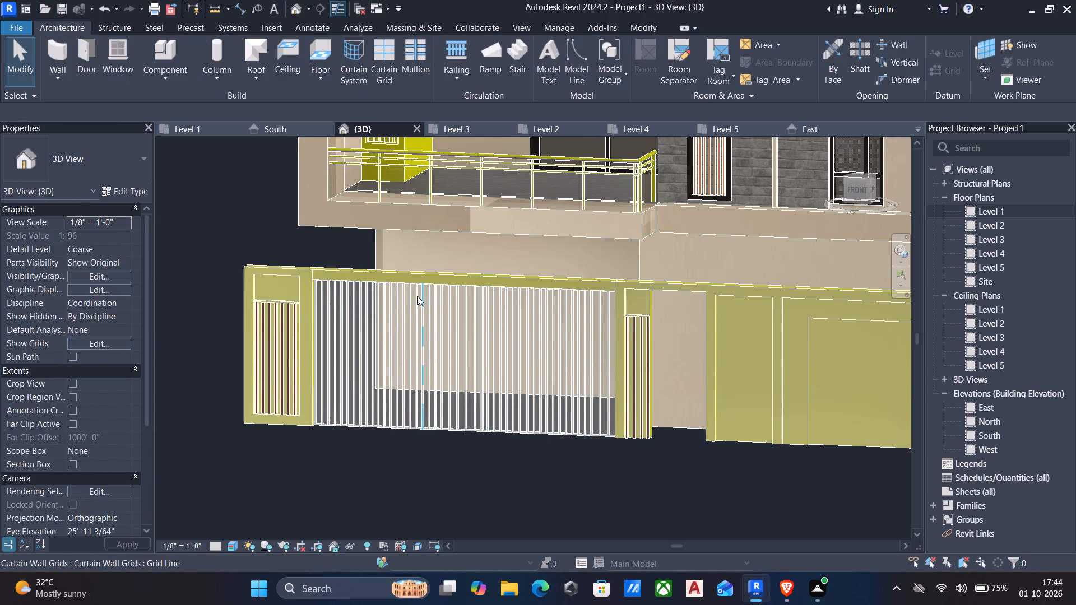
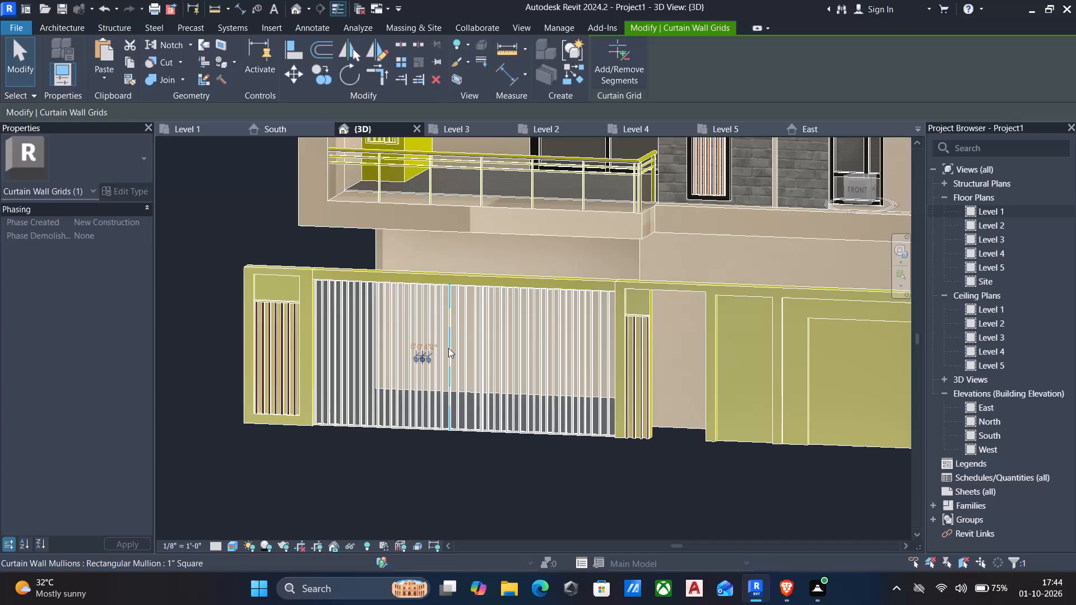
Assign the black material to the 1" Square rectangular mullion type used by the gate's vertical mullions.
{"action": "key", "text": "Tab"}
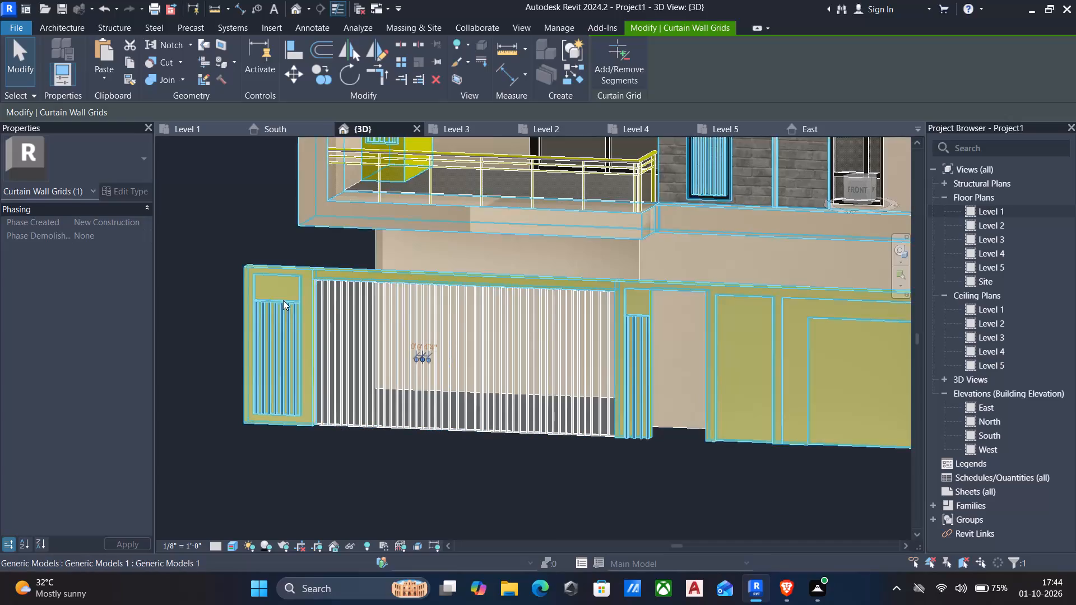
{"action": "left_click", "coordinate": [501, 319]}
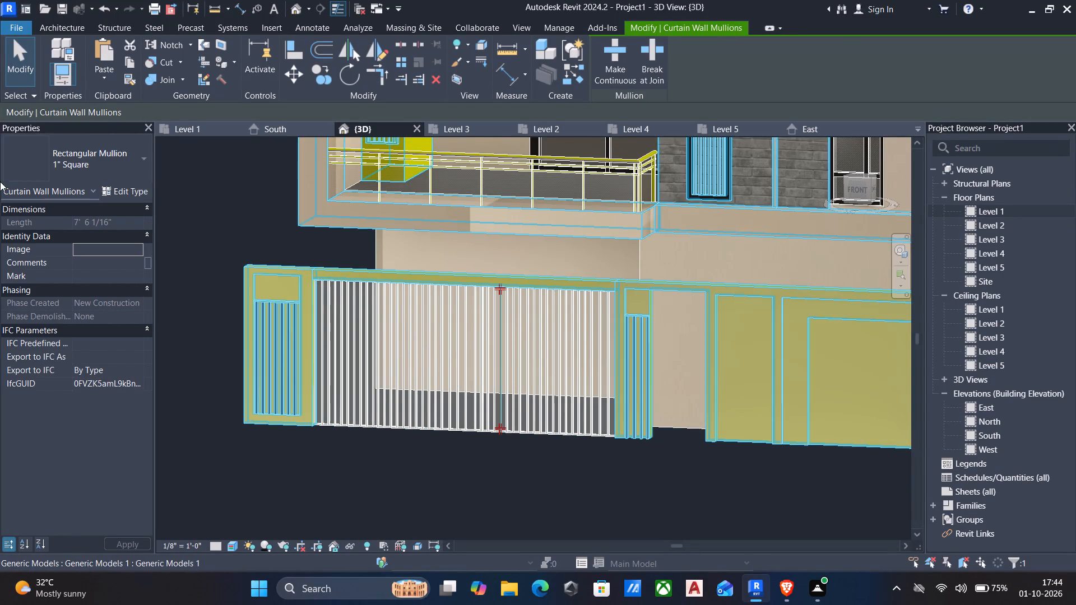
{"action": "left_click", "coordinate": [124, 188]}
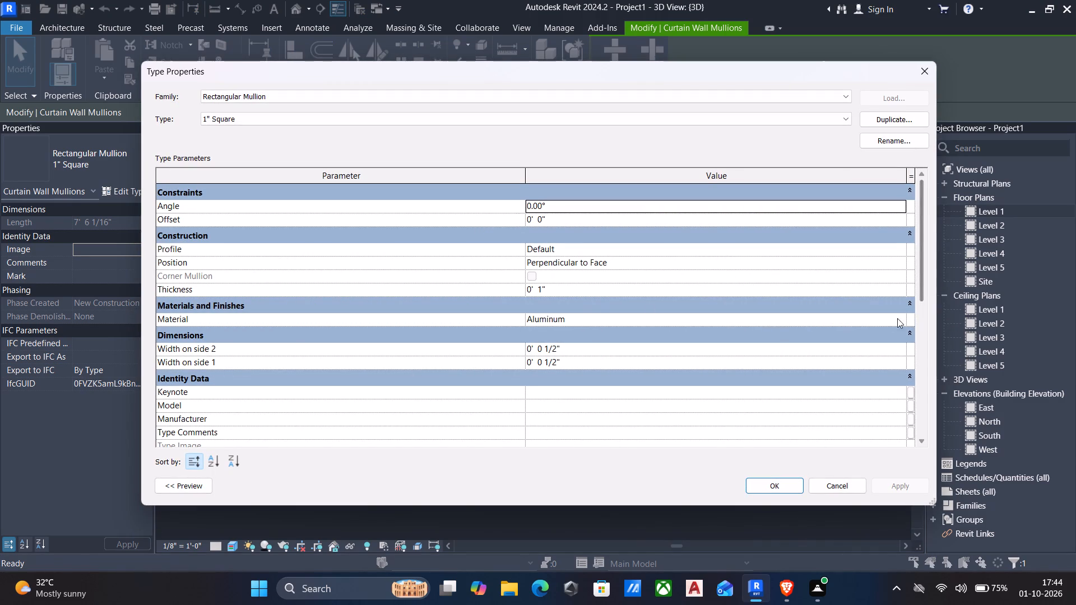
{"action": "left_click", "coordinate": [902, 319]}
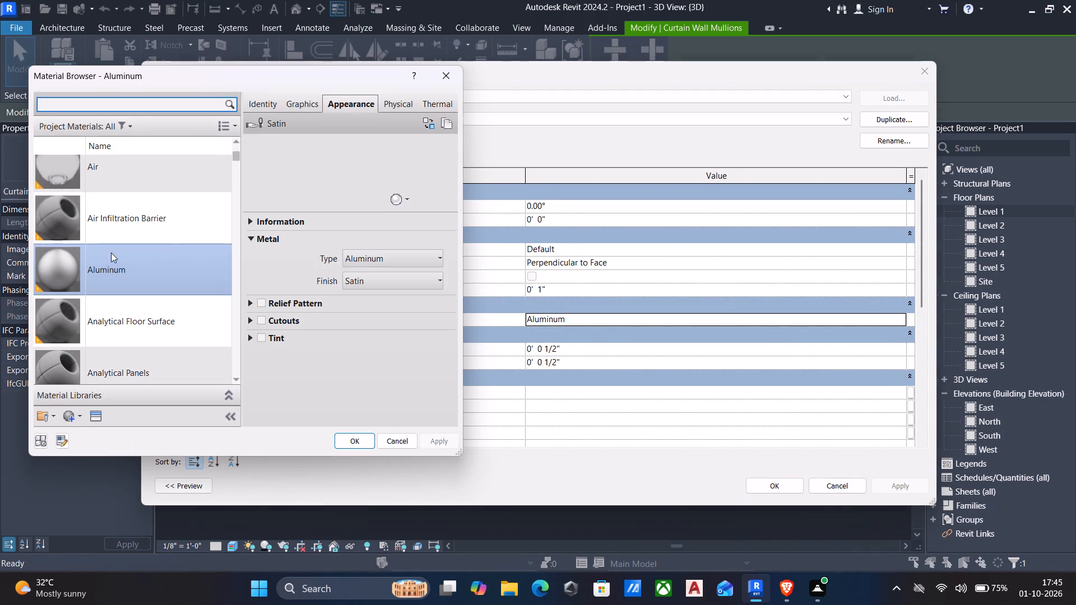
{"action": "scroll", "coordinate": [115, 273], "scroll_direction": "up", "scroll_amount": 7}
{"action": "scroll", "coordinate": [116, 273], "scroll_direction": "down", "scroll_amount": 2}
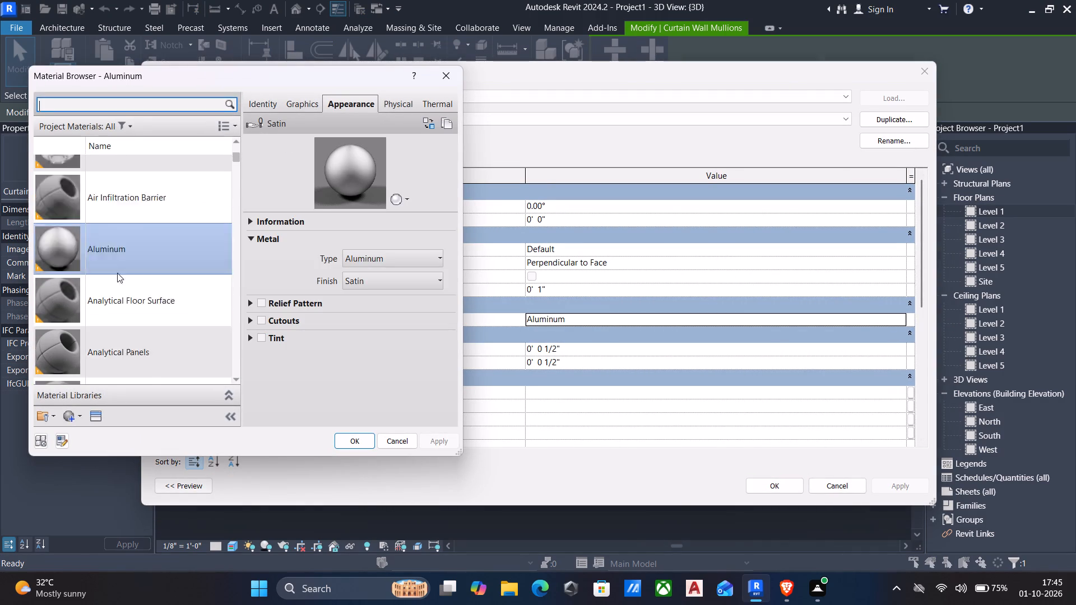
{"action": "scroll", "coordinate": [117, 273], "scroll_direction": "down", "scroll_amount": 9}
{"action": "scroll", "coordinate": [132, 230], "scroll_direction": "up", "scroll_amount": 1}
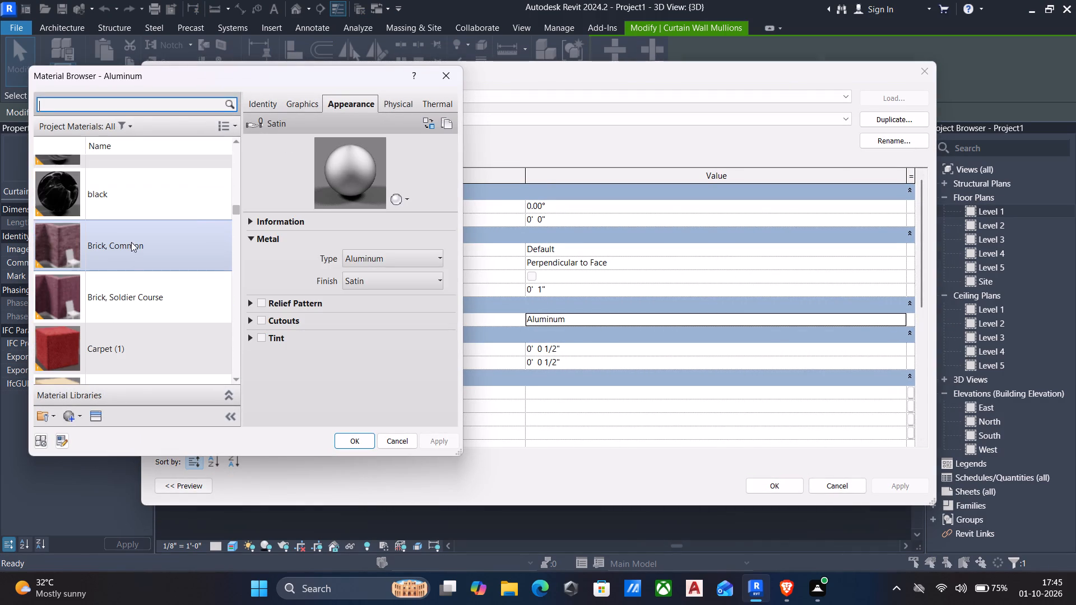
{"action": "left_click", "coordinate": [133, 192]}
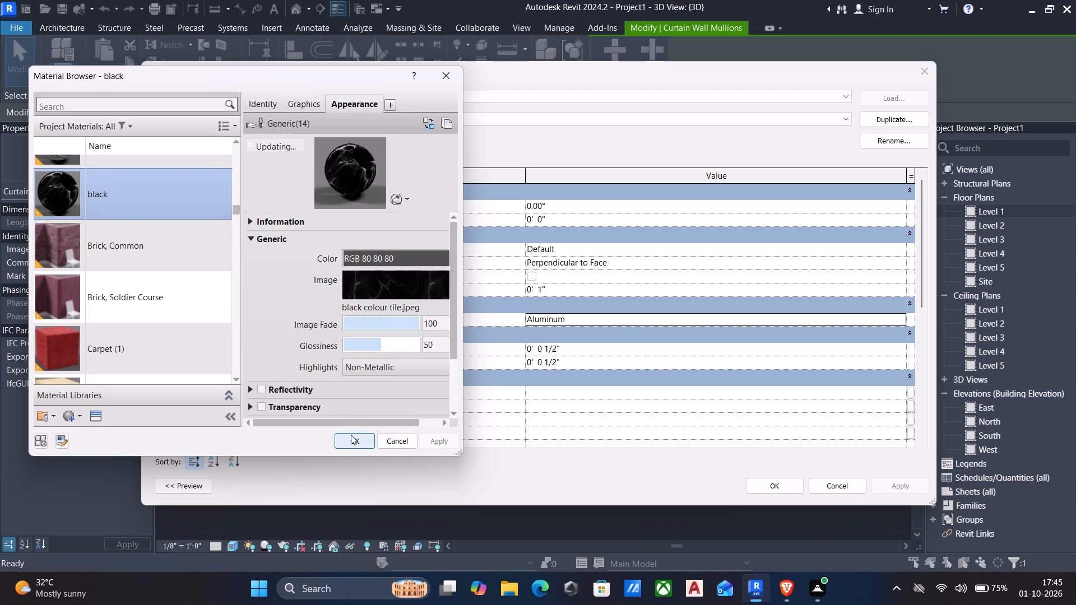
{"action": "left_click", "coordinate": [351, 435]}
{"action": "left_click", "coordinate": [786, 483]}
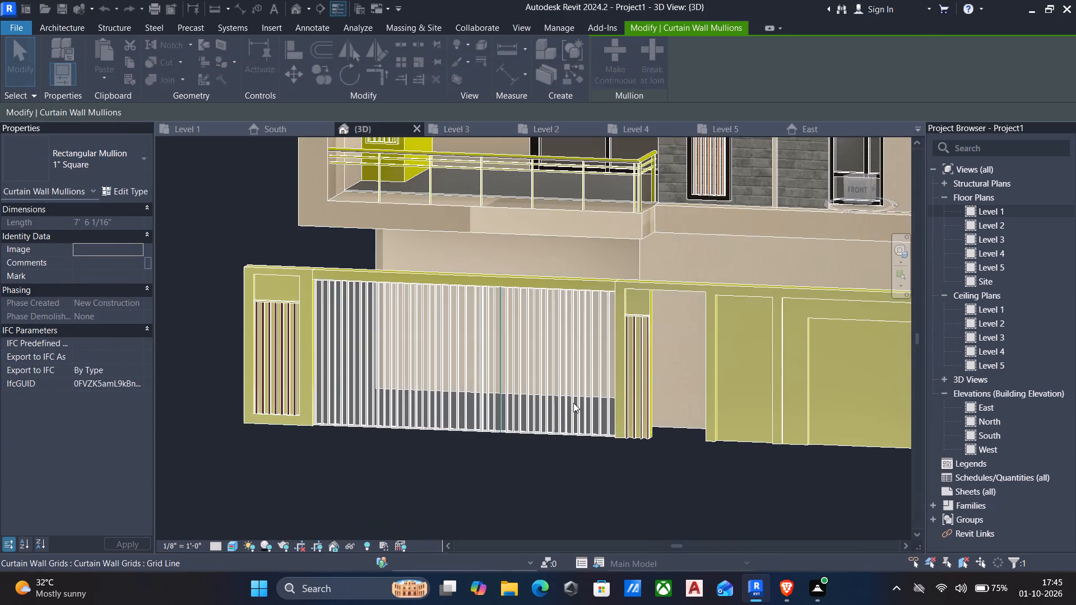
{"action": "key", "text": "Escape"}
Assign the Copper material to the 1.5" x 2.5" rectangular mullion type of the gate's middle mullion.
{"action": "scroll", "coordinate": [492, 439], "scroll_direction": "down", "scroll_amount": 2}
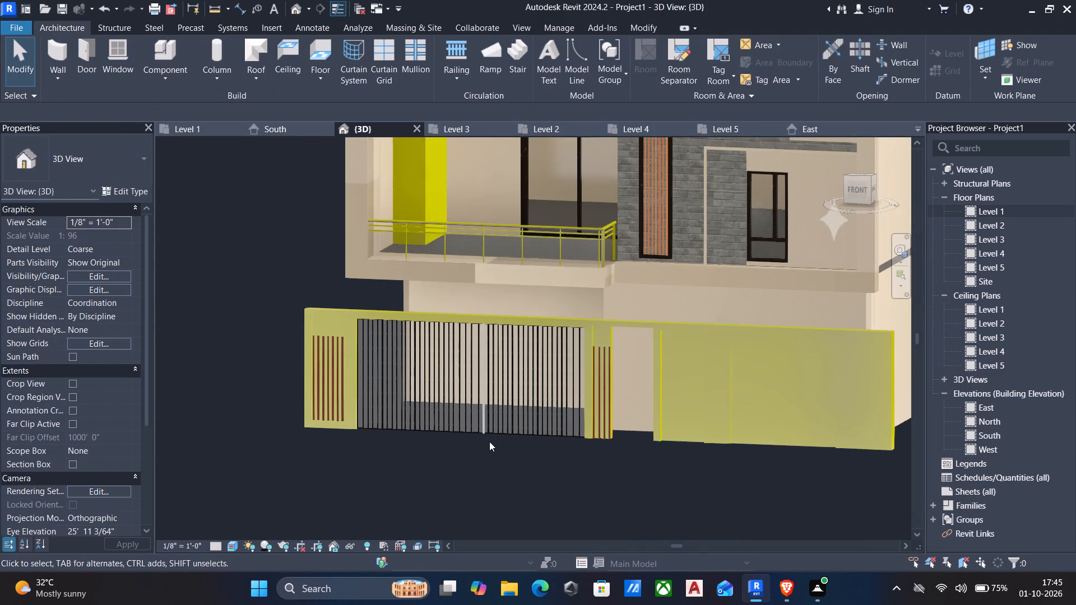
{"action": "middle_click_drag", "start_coordinate": [488, 441], "coordinate": [485, 421]}
{"action": "scroll", "coordinate": [458, 393], "scroll_direction": "up", "scroll_amount": 3}
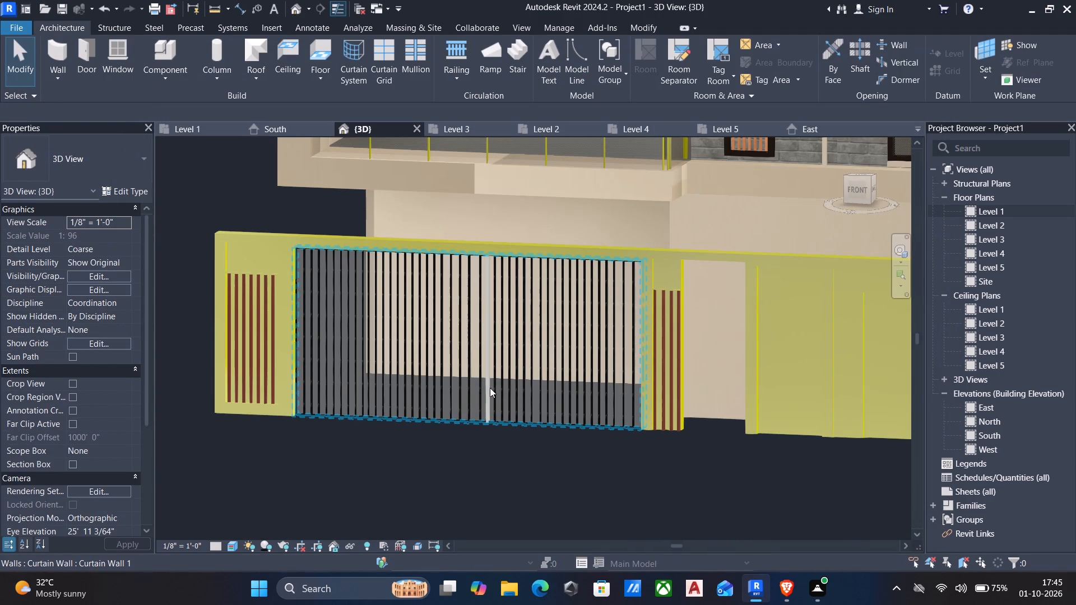
{"action": "left_click", "coordinate": [487, 388]}
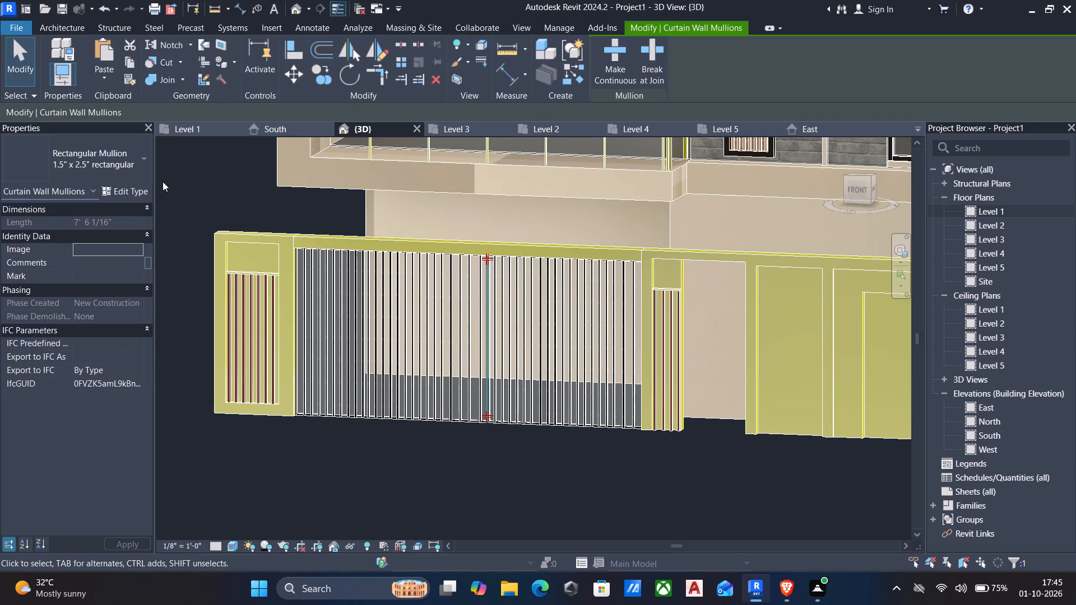
{"action": "left_click", "coordinate": [129, 188]}
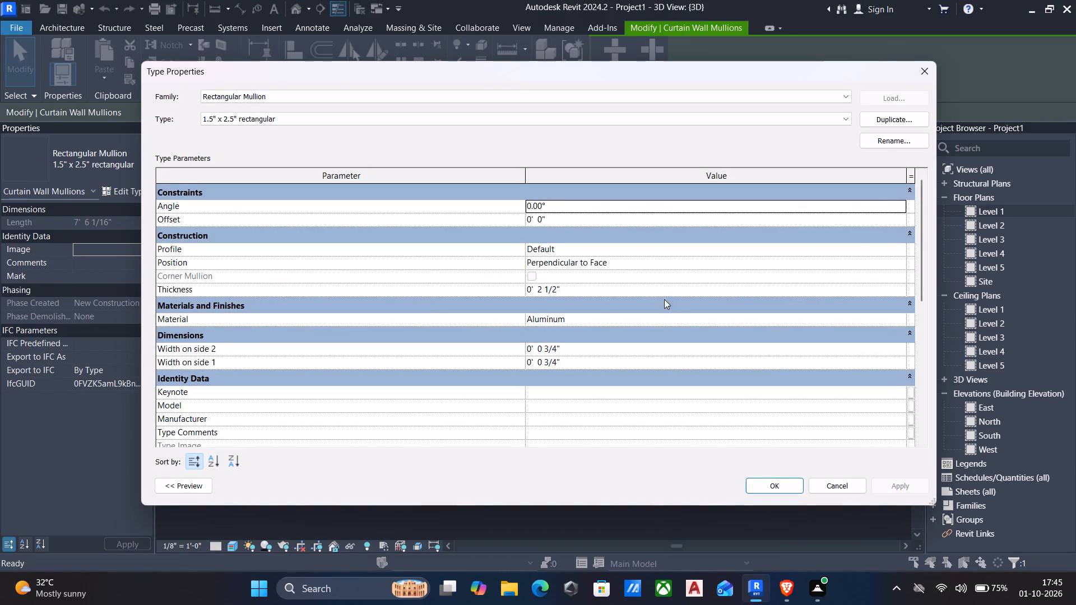
{"action": "left_click", "coordinate": [901, 321]}
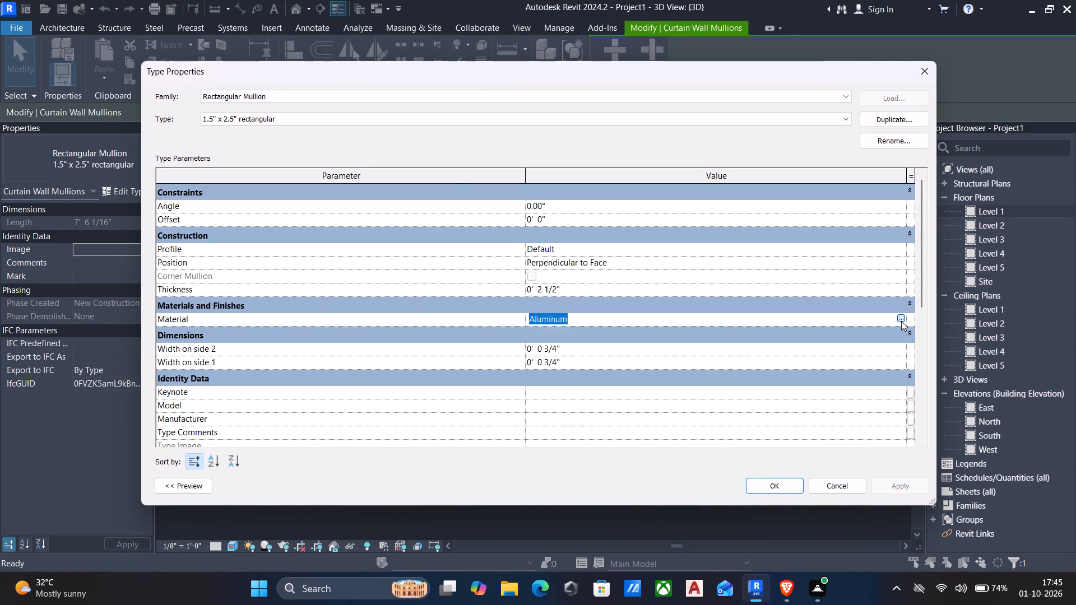
{"action": "scroll", "coordinate": [84, 234], "scroll_direction": "down", "scroll_amount": 9}
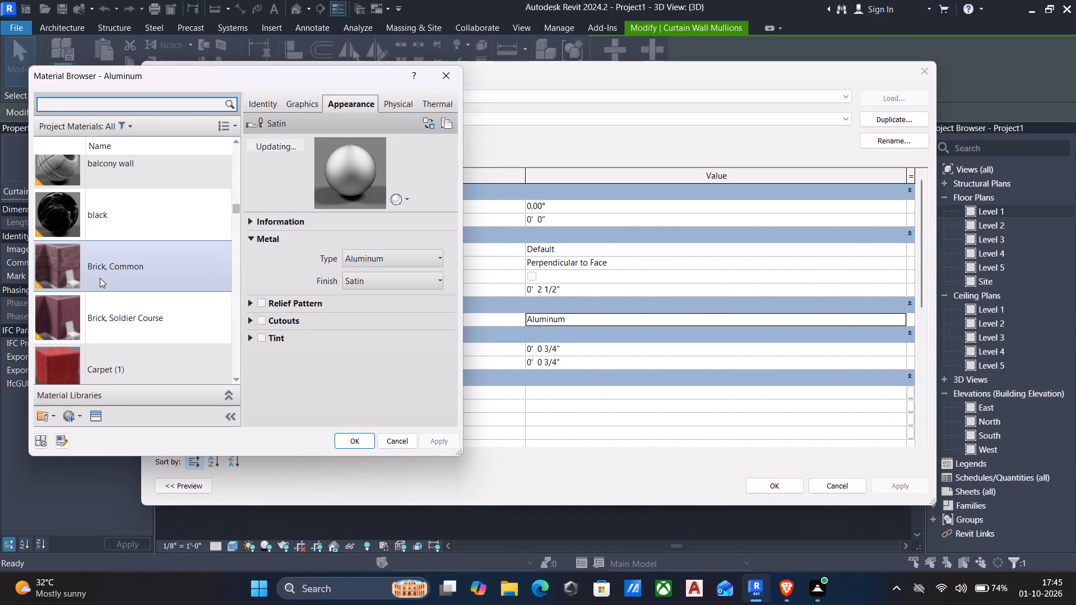
{"action": "scroll", "coordinate": [101, 286], "scroll_direction": "down", "scroll_amount": 4}
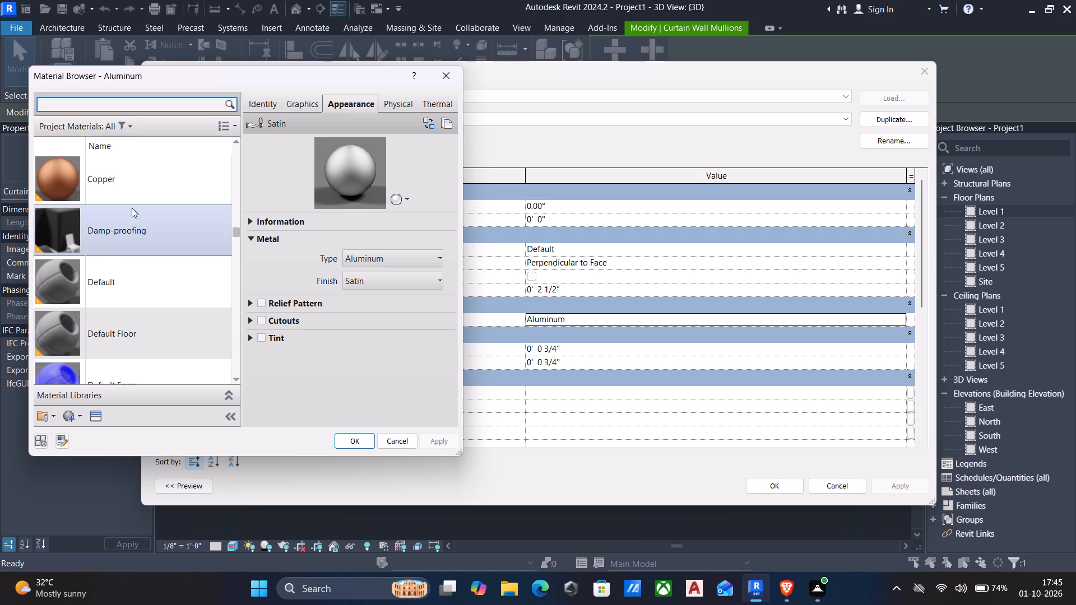
{"action": "left_click", "coordinate": [123, 177]}
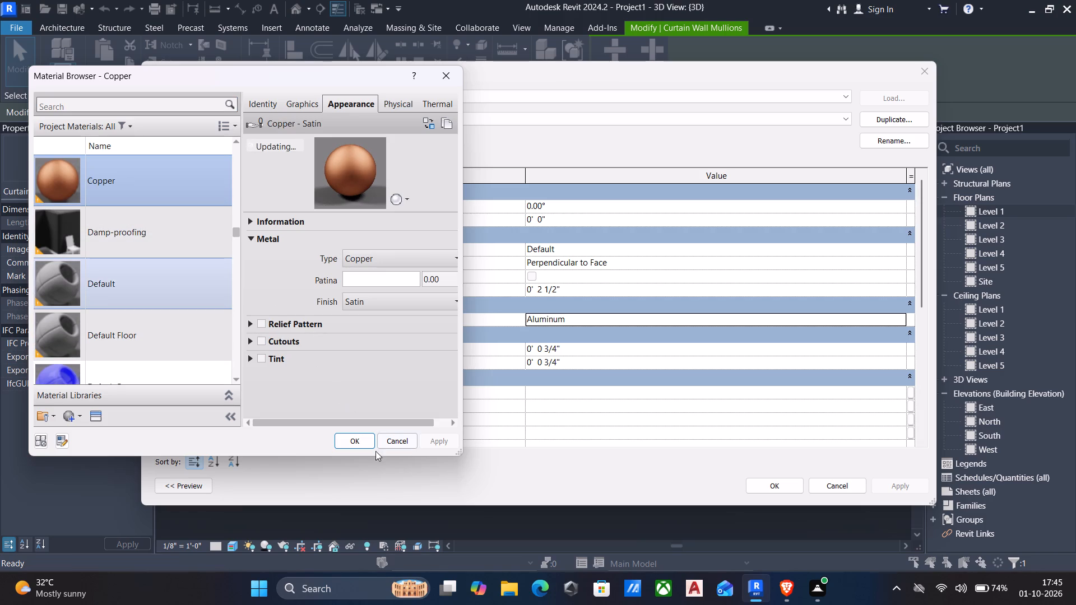
{"action": "left_click", "coordinate": [366, 443]}
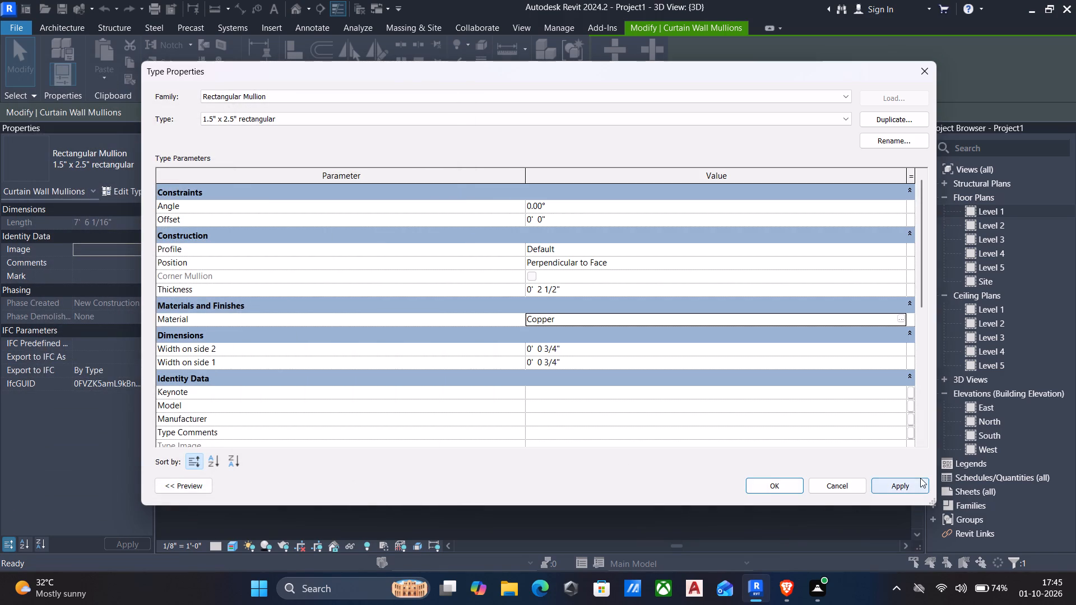
{"action": "left_click", "coordinate": [919, 478]}
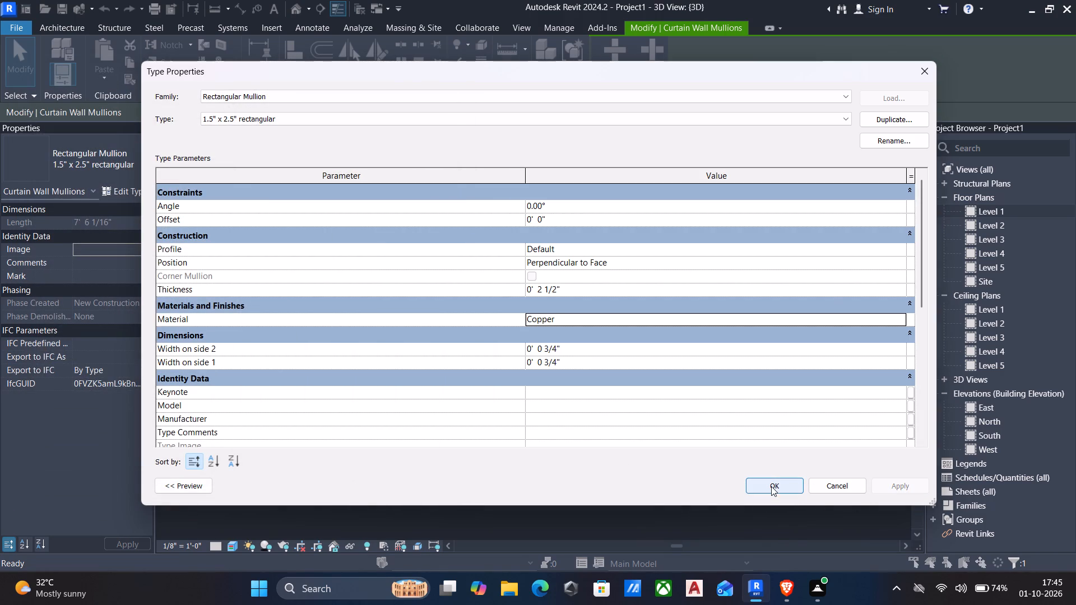
{"action": "left_click", "coordinate": [771, 486]}
{"action": "key", "text": "Escape"}
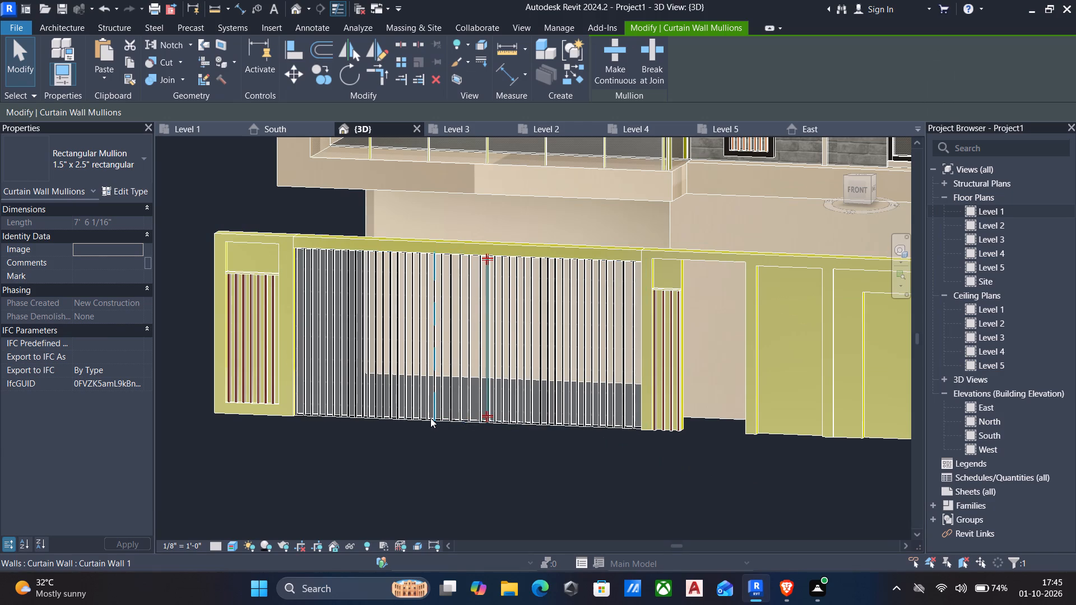
Open the front boundary wall's generic model for in-place editing.
{"action": "scroll", "coordinate": [430, 418], "scroll_direction": "up", "scroll_amount": 4}
{"action": "scroll", "coordinate": [413, 401], "scroll_direction": "down", "scroll_amount": 4}
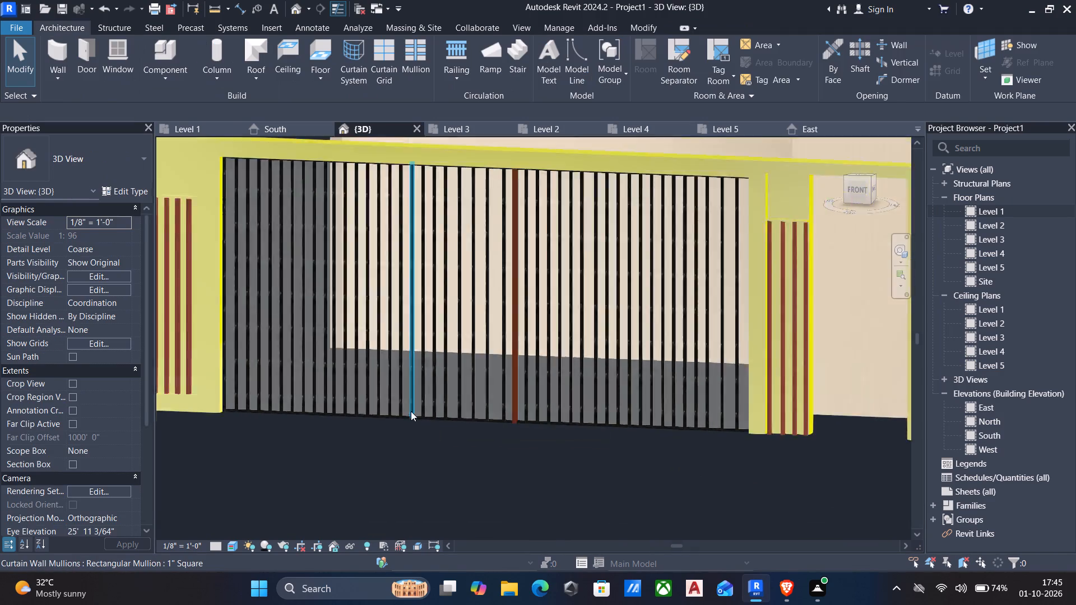
{"action": "scroll", "coordinate": [411, 421], "scroll_direction": "down", "scroll_amount": 2}
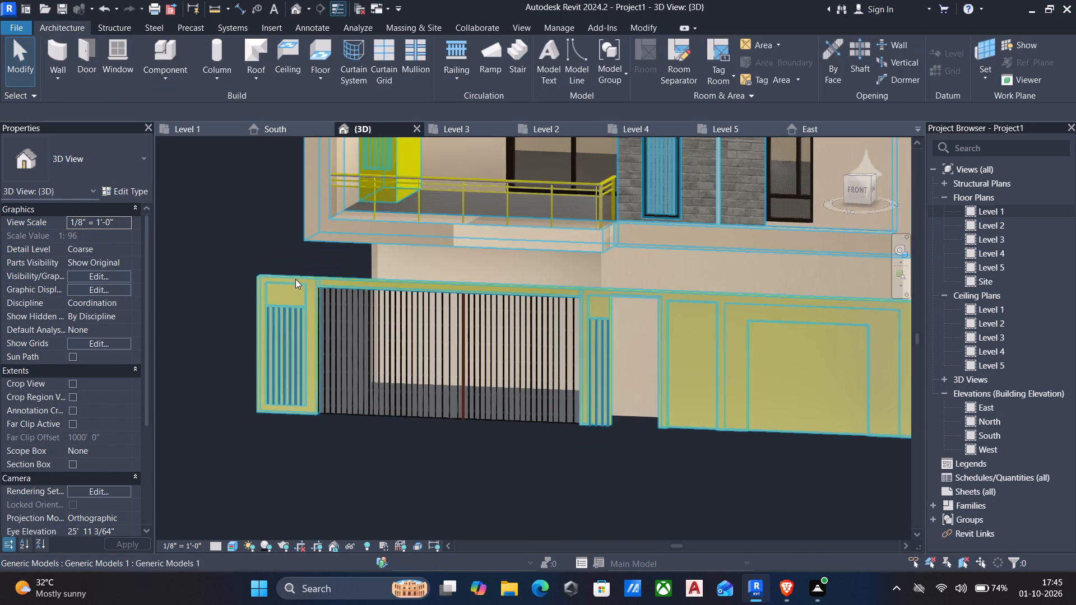
{"action": "left_click", "coordinate": [291, 282]}
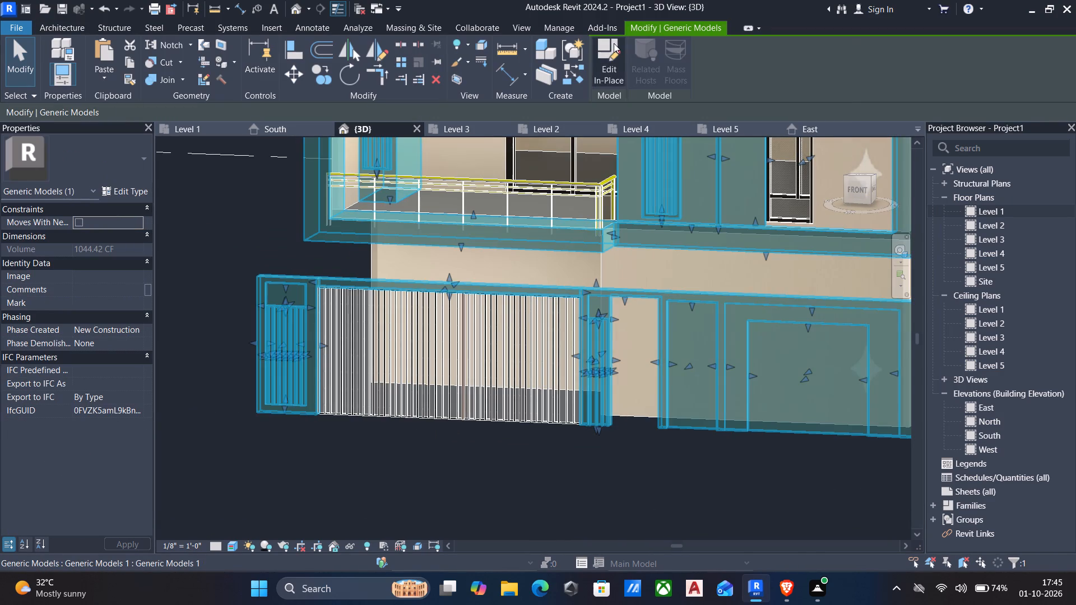
{"action": "left_click", "coordinate": [609, 52]}
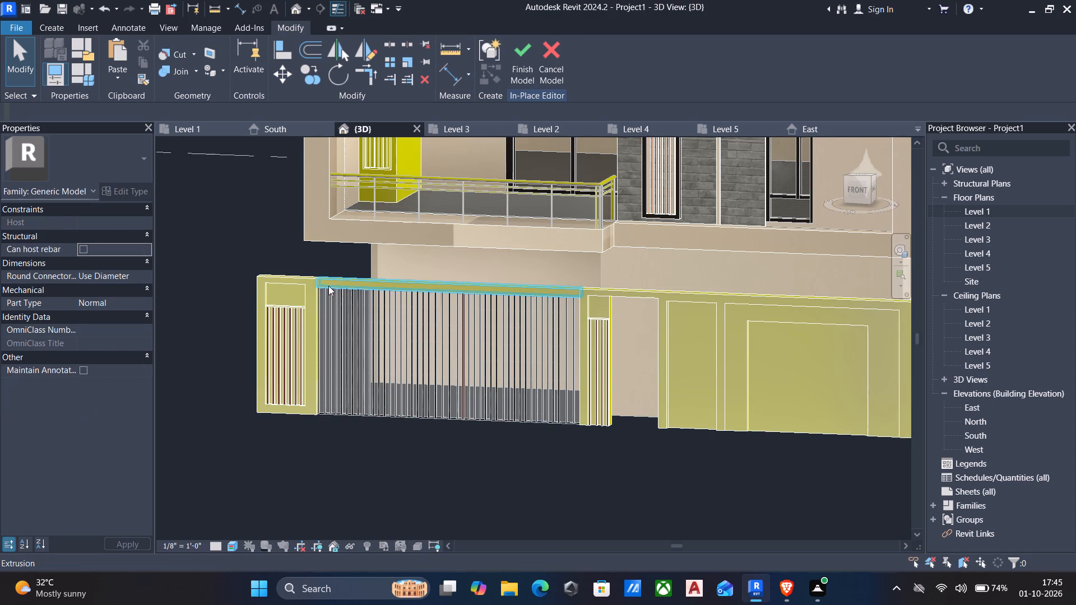
Assign the walll material to both the long boundary wall extrusion and the beam extrusion above the gate.
{"action": "left_click", "coordinate": [292, 282], "text": "ctrl"}
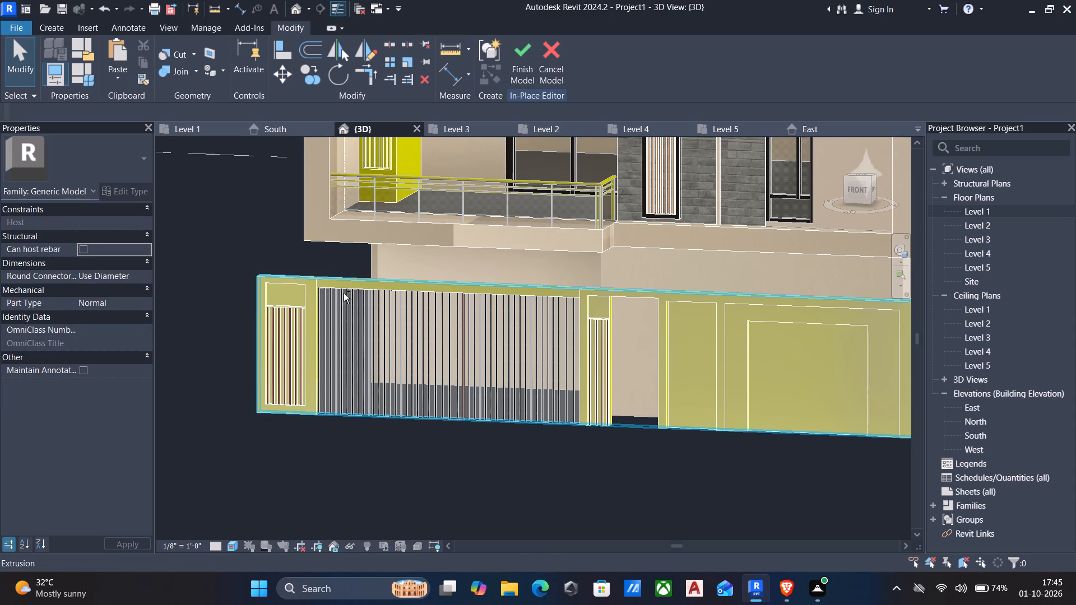
{"action": "key", "text": "Escape"}
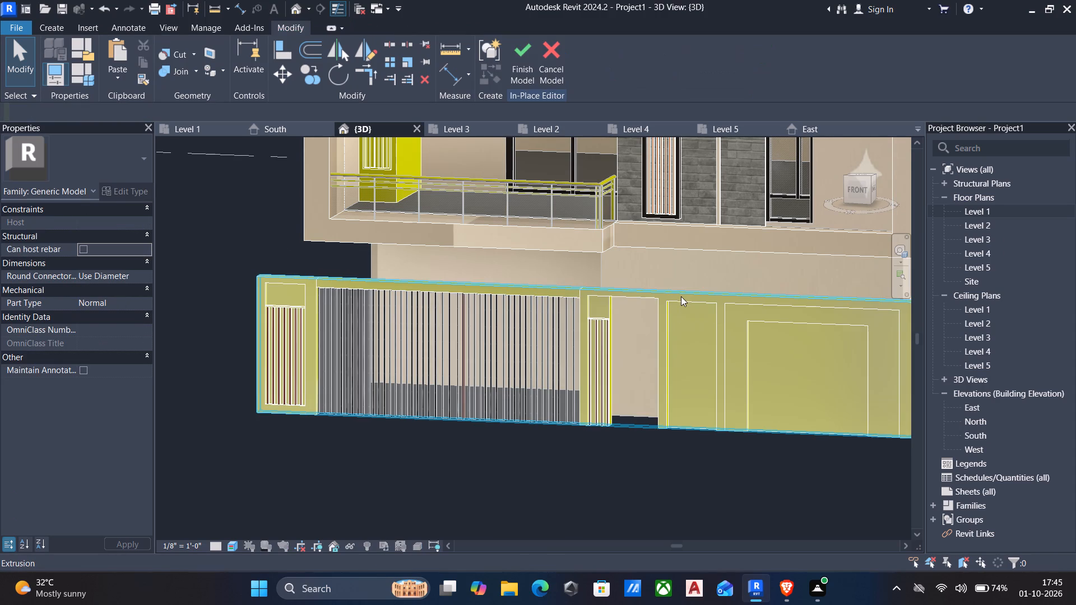
{"action": "left_click", "coordinate": [680, 299]}
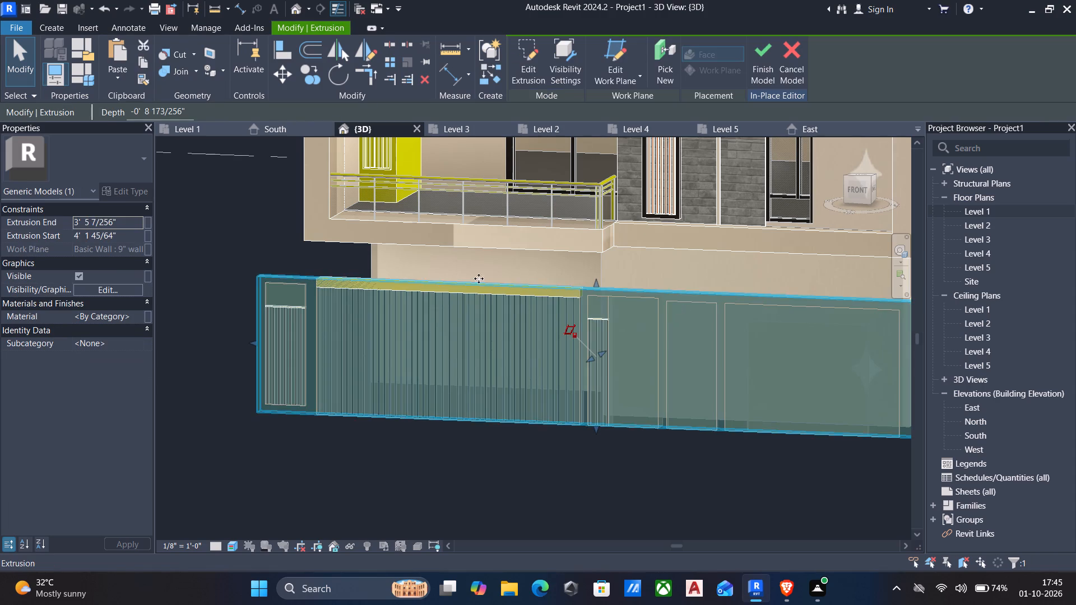
{"action": "left_click", "coordinate": [452, 289], "text": "ctrl"}
{"action": "left_click", "coordinate": [360, 285], "text": "ctrl"}
{"action": "left_click", "coordinate": [335, 287], "text": "ctrl"}
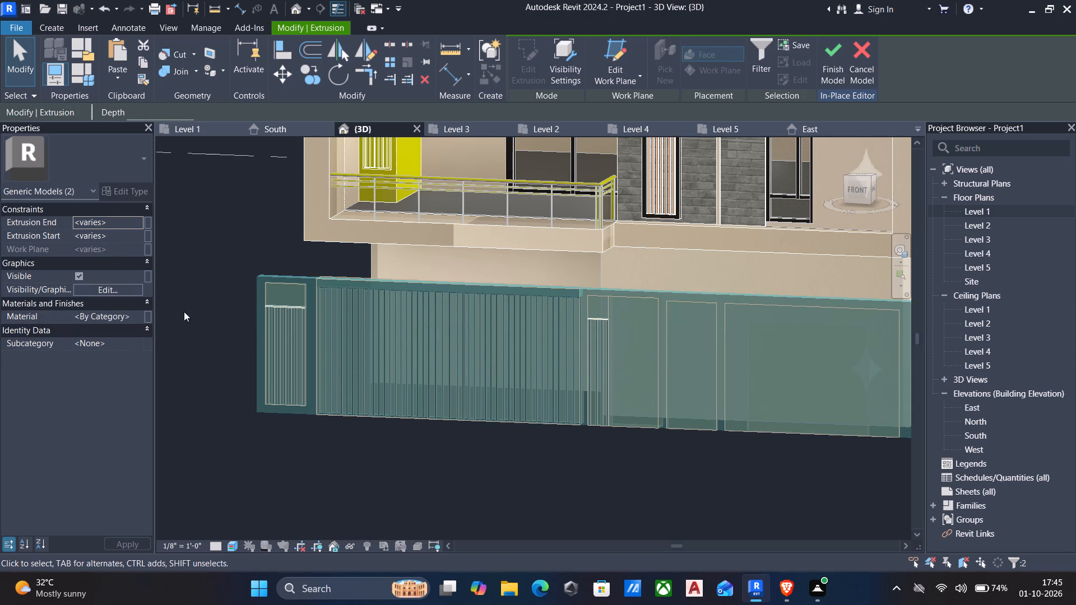
{"action": "left_click", "coordinate": [138, 314]}
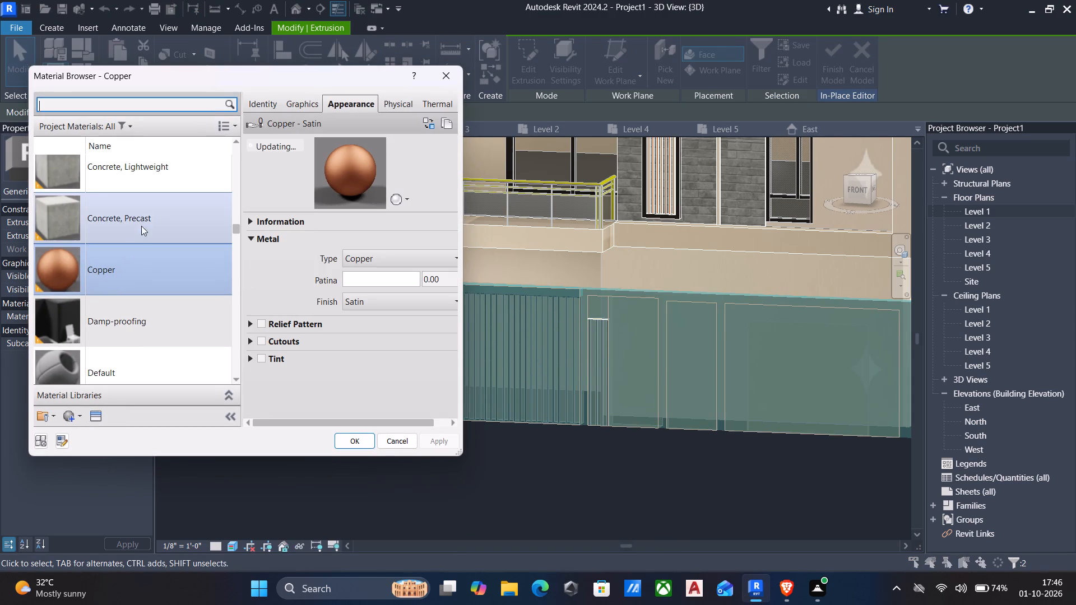
{"action": "left_click", "coordinate": [125, 108]}
{"action": "type", "text": "wall"}
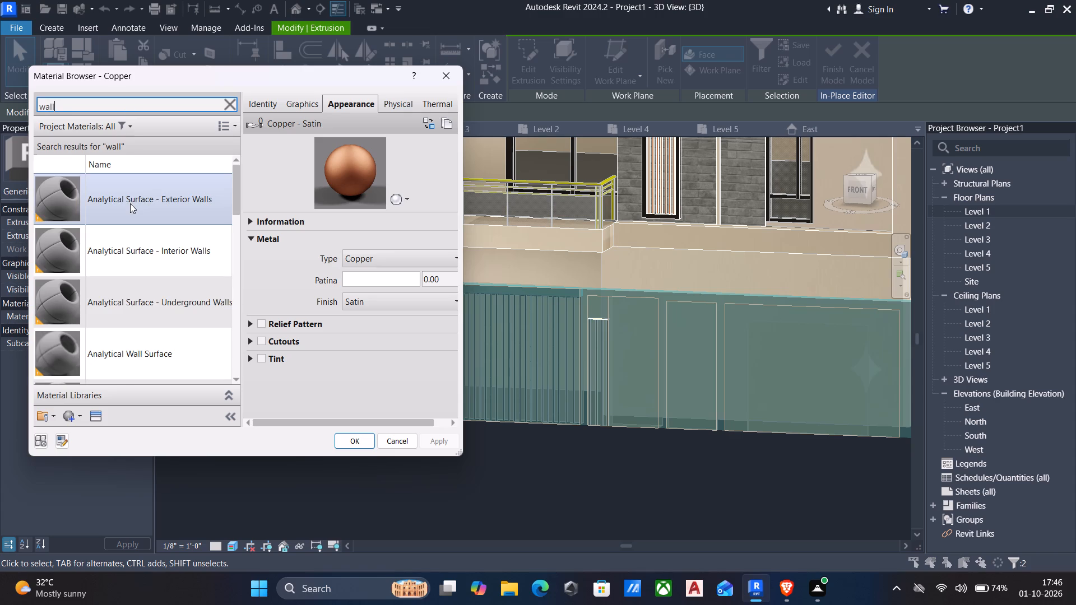
{"action": "scroll", "coordinate": [115, 231], "scroll_direction": "down", "scroll_amount": 3}
{"action": "scroll", "coordinate": [111, 218], "scroll_direction": "up", "scroll_amount": 2}
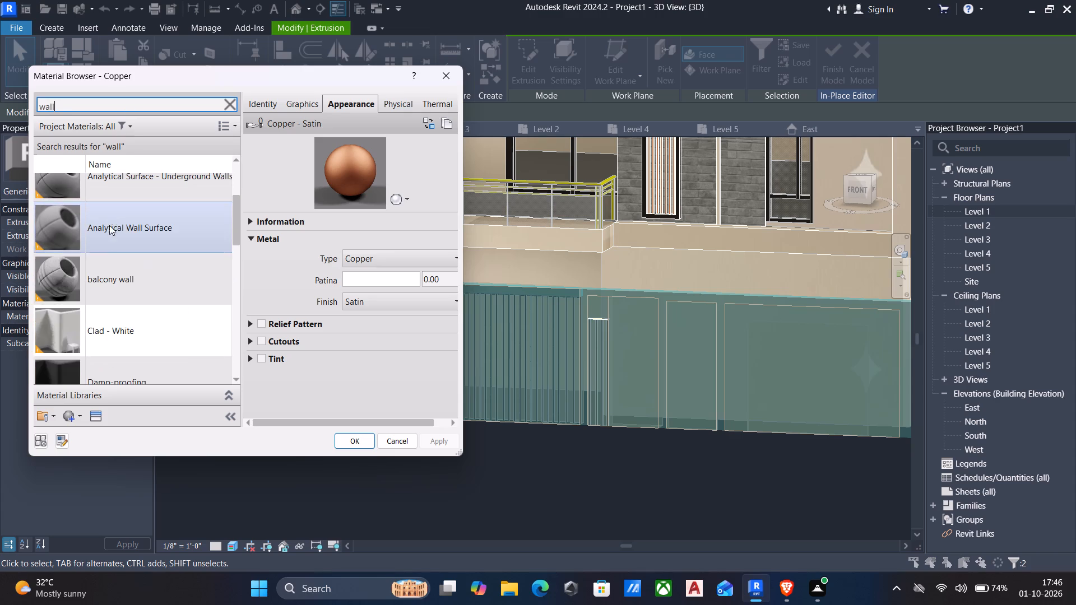
{"action": "scroll", "coordinate": [126, 333], "scroll_direction": "down", "scroll_amount": 5}
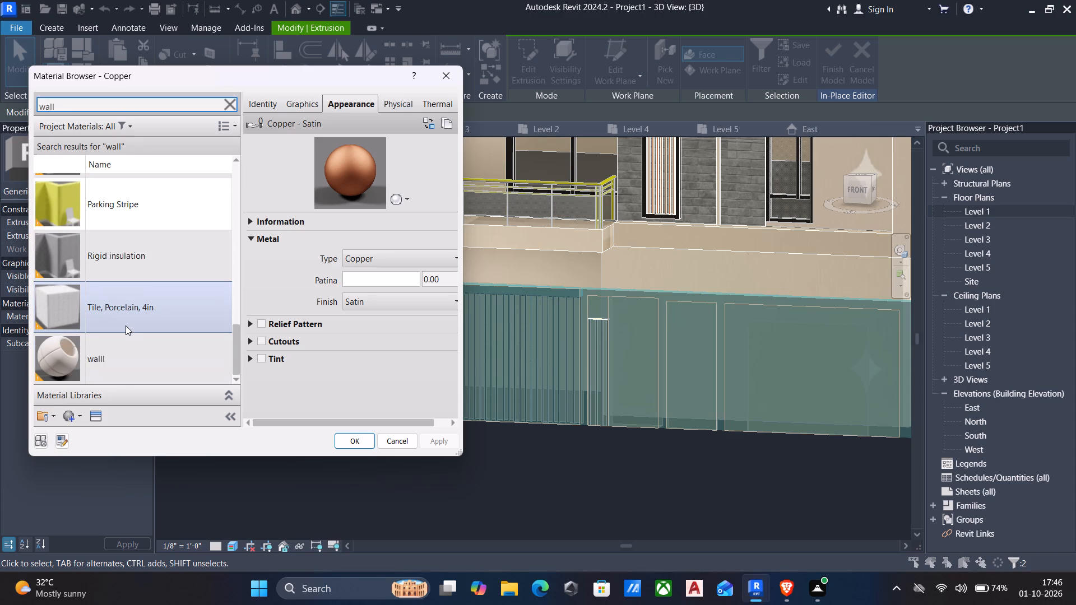
{"action": "scroll", "coordinate": [126, 325], "scroll_direction": "down", "scroll_amount": 1}
{"action": "left_click", "coordinate": [119, 364]}
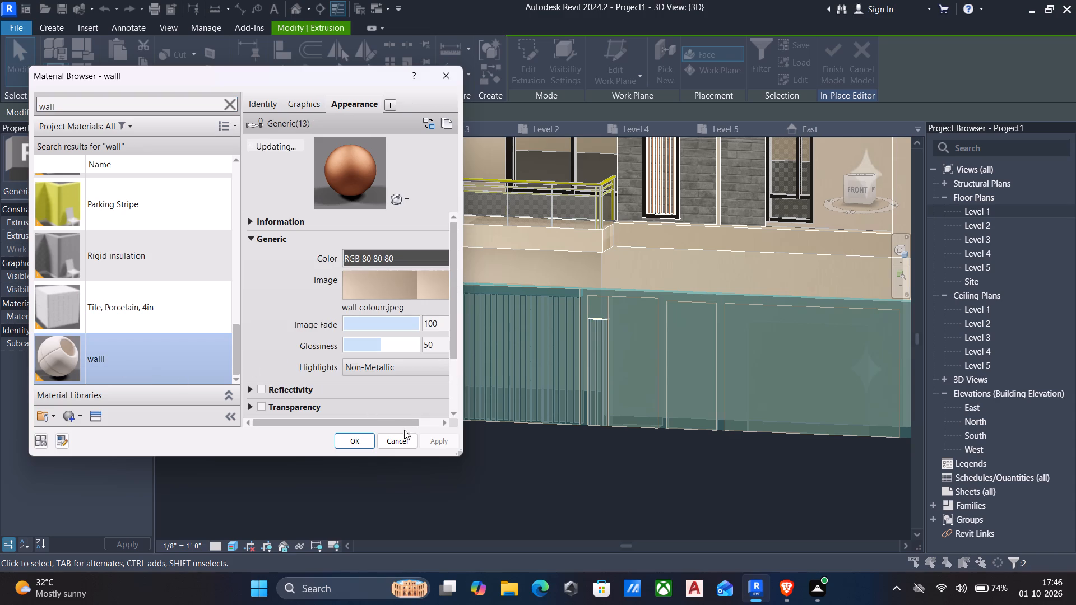
{"action": "left_click", "coordinate": [366, 434]}
{"action": "scroll", "coordinate": [366, 435], "scroll_direction": "down", "scroll_amount": 1}
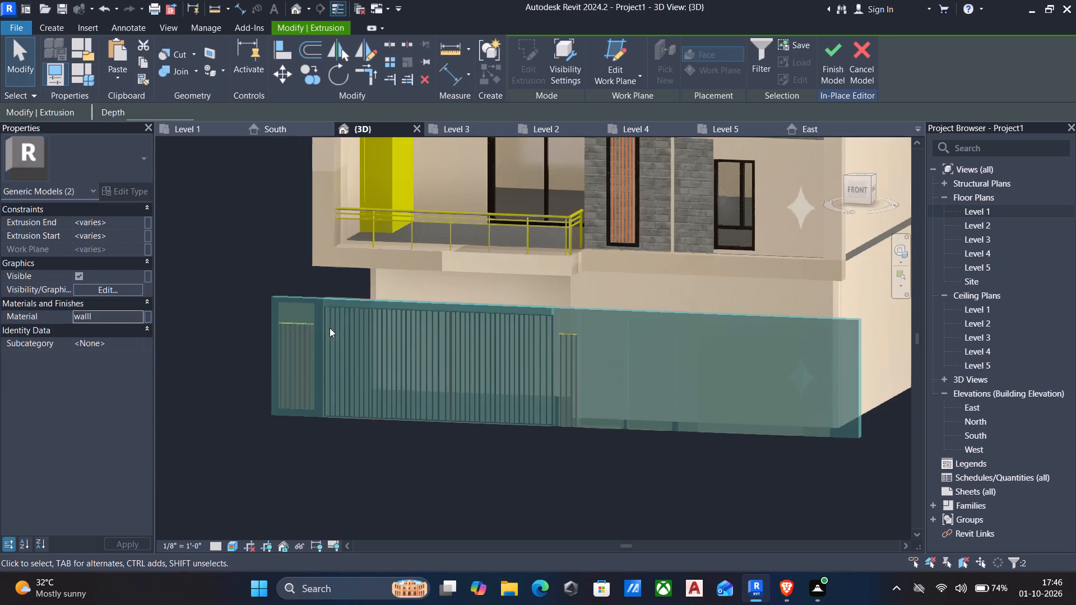
Finish the in-place edit of the boundary wall model without saving the project.
{"action": "left_click", "coordinate": [835, 52]}
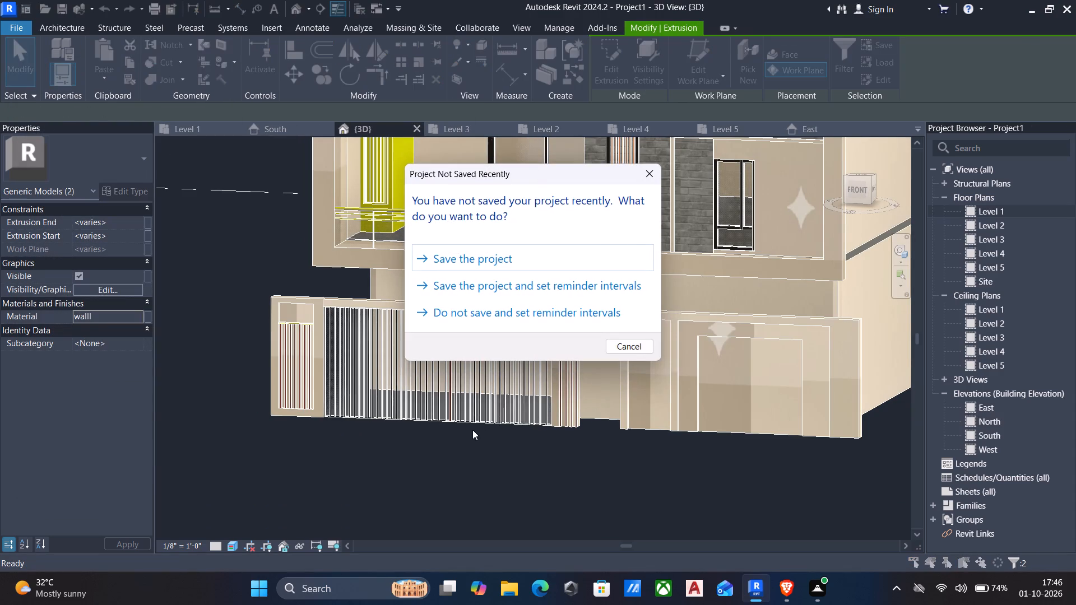
{"action": "left_click", "coordinate": [629, 349]}
{"action": "key", "text": "Escape"}
Reopen the generic model containing the front boundary wall for in-place editing.
{"action": "scroll", "coordinate": [397, 404], "scroll_direction": "down", "scroll_amount": 2}
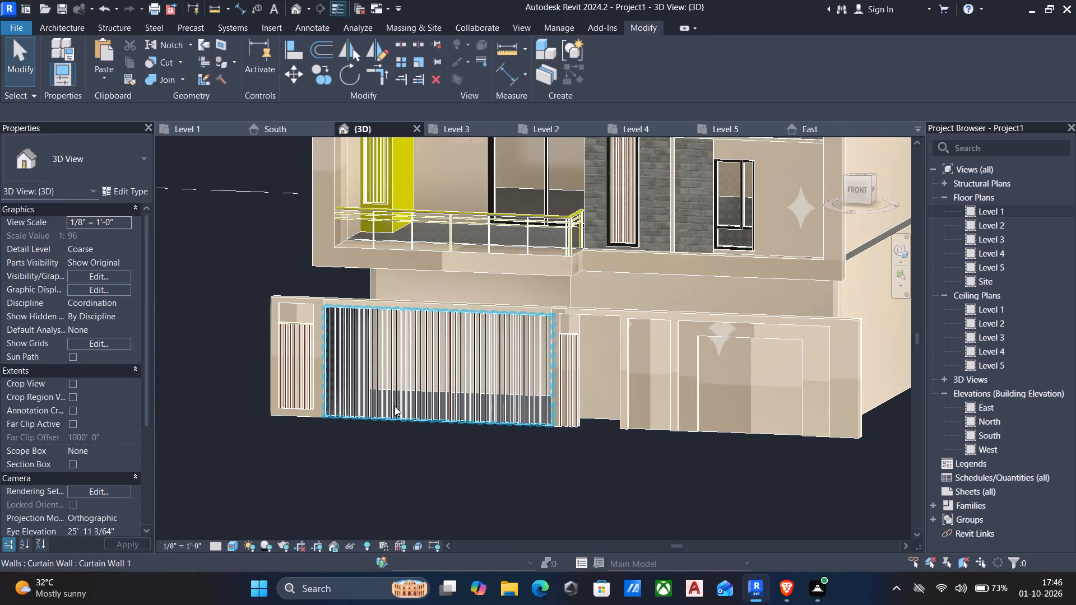
{"action": "middle_click_drag", "start_coordinate": [390, 406], "coordinate": [504, 400], "text": "shift"}
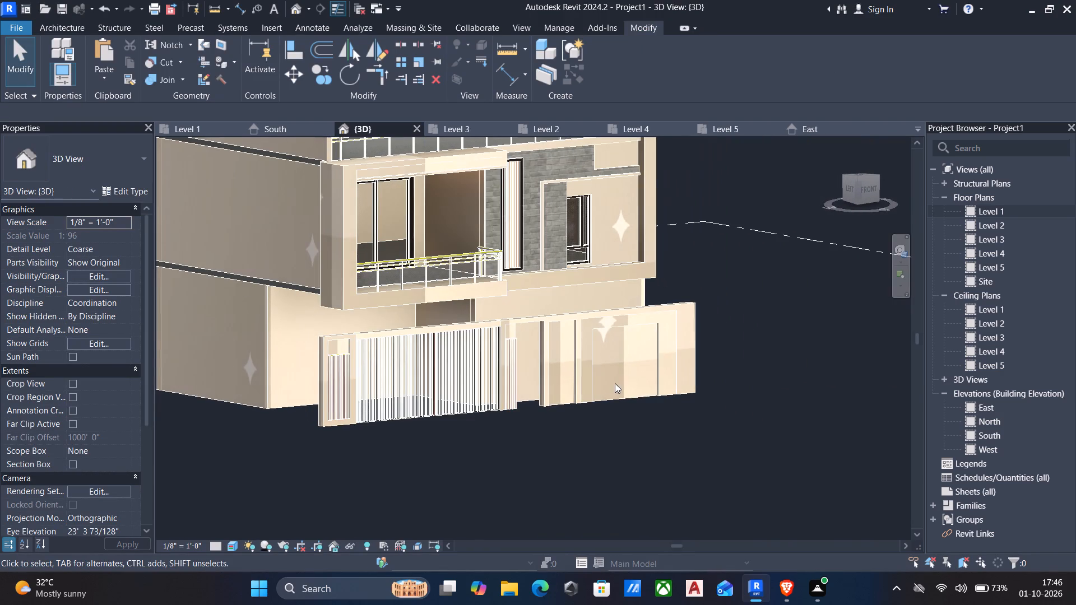
{"action": "left_click", "coordinate": [613, 396]}
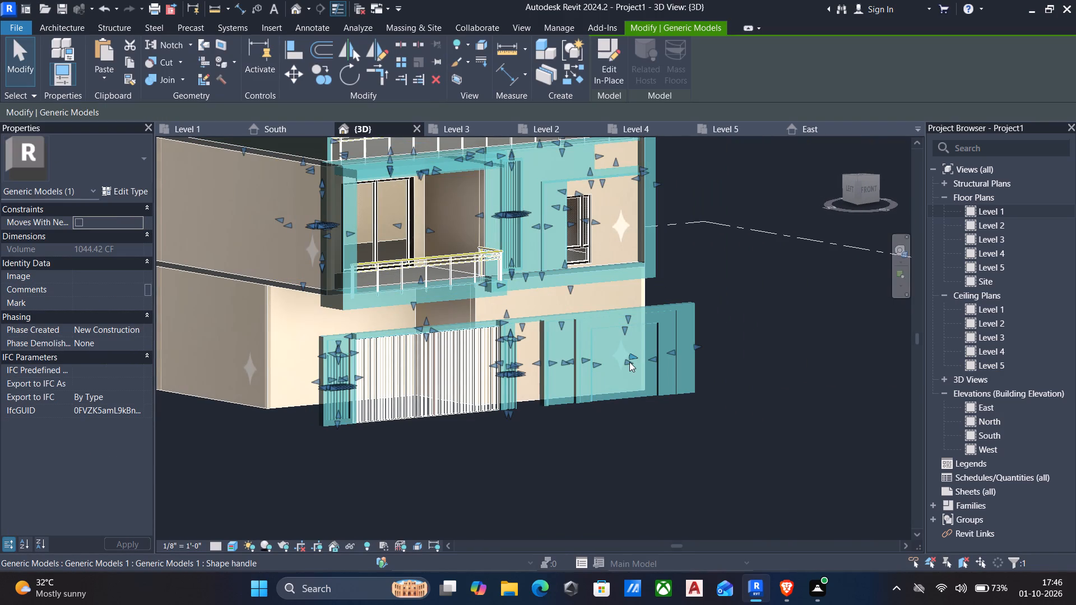
{"action": "key", "text": "Escape"}
{"action": "middle_click_drag", "start_coordinate": [625, 395], "coordinate": [591, 403], "text": "shift"}
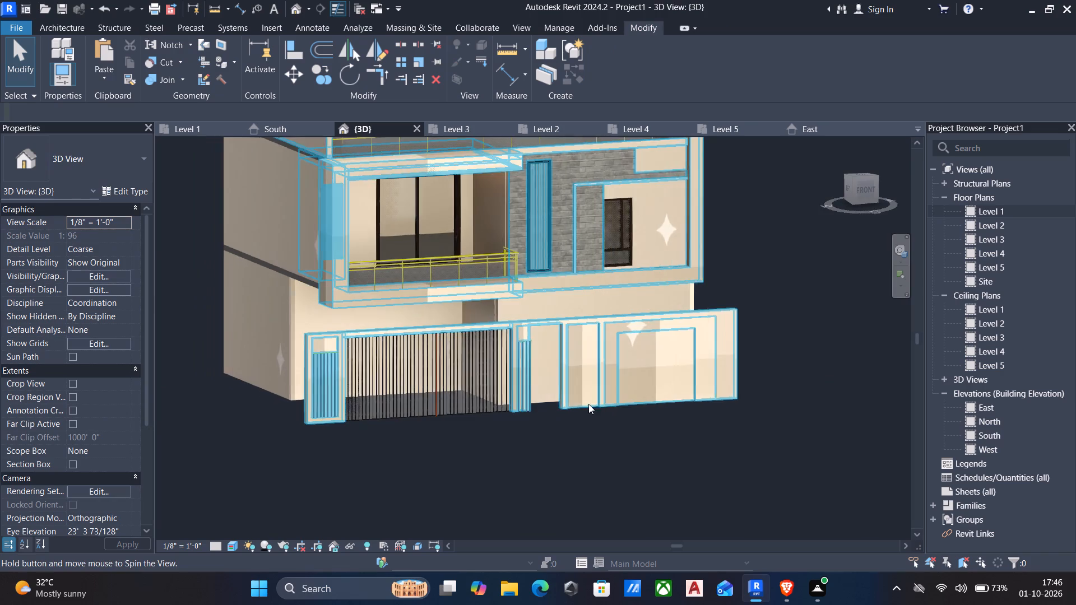
{"action": "scroll", "coordinate": [588, 404], "scroll_direction": "down", "scroll_amount": 3}
{"action": "middle_click_drag", "start_coordinate": [573, 412], "coordinate": [534, 424]}
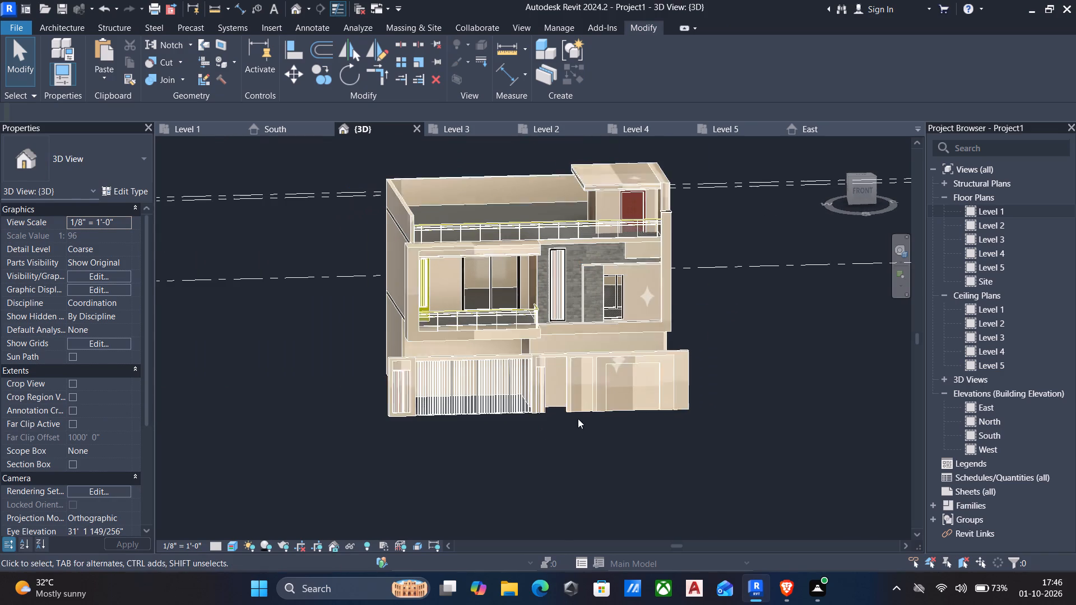
{"action": "left_click", "coordinate": [615, 410]}
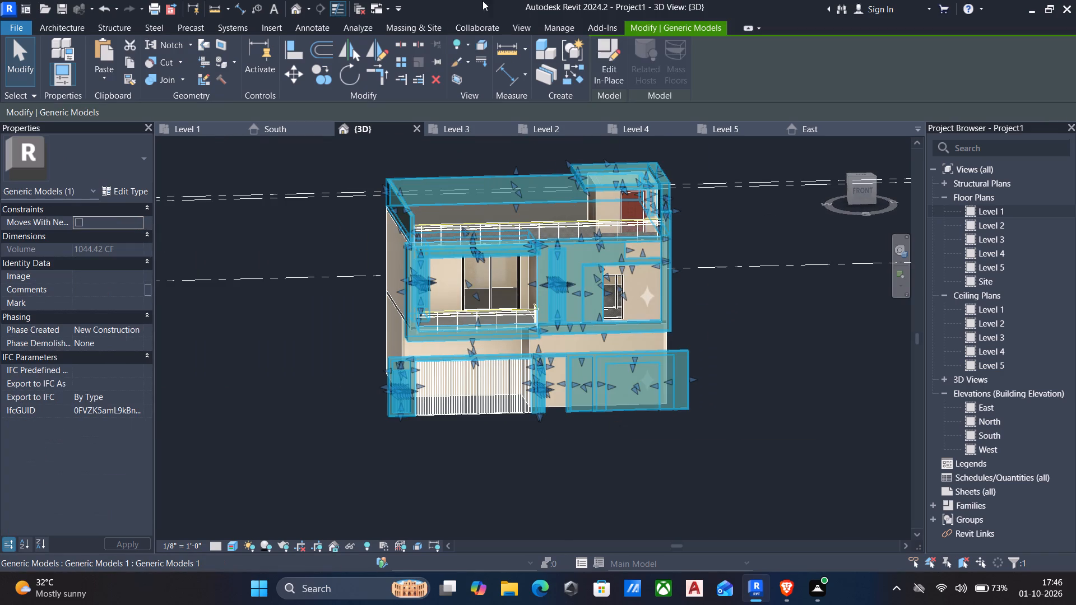
{"action": "left_click", "coordinate": [611, 68]}
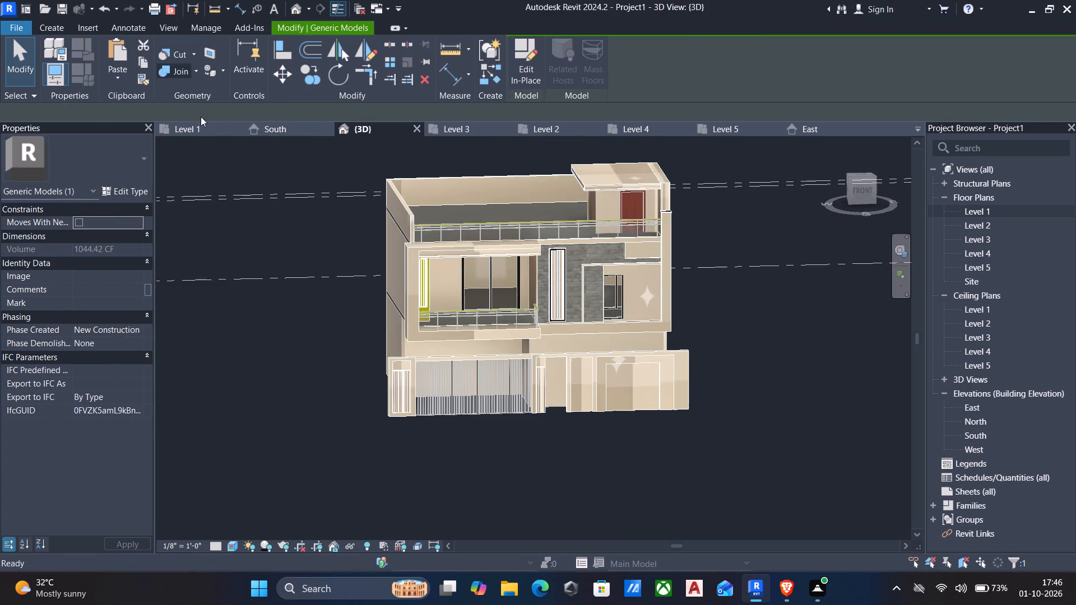
Start a rectangle sketch for a solid Extrusion, picking the front boundary wall's face as the work plane.
{"action": "left_click", "coordinate": [39, 22]}
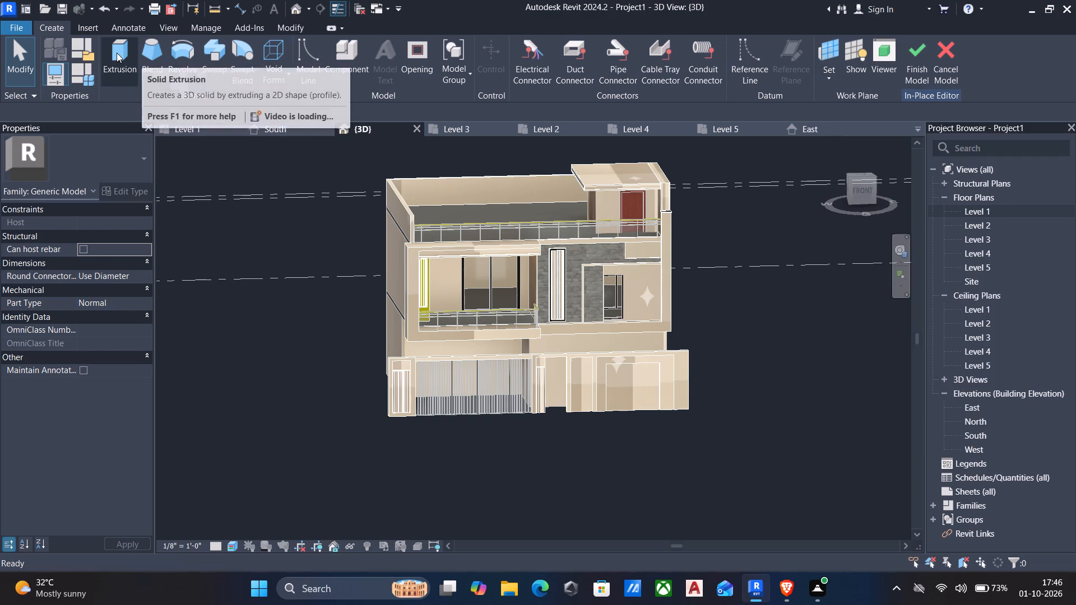
{"action": "left_click", "coordinate": [115, 53]}
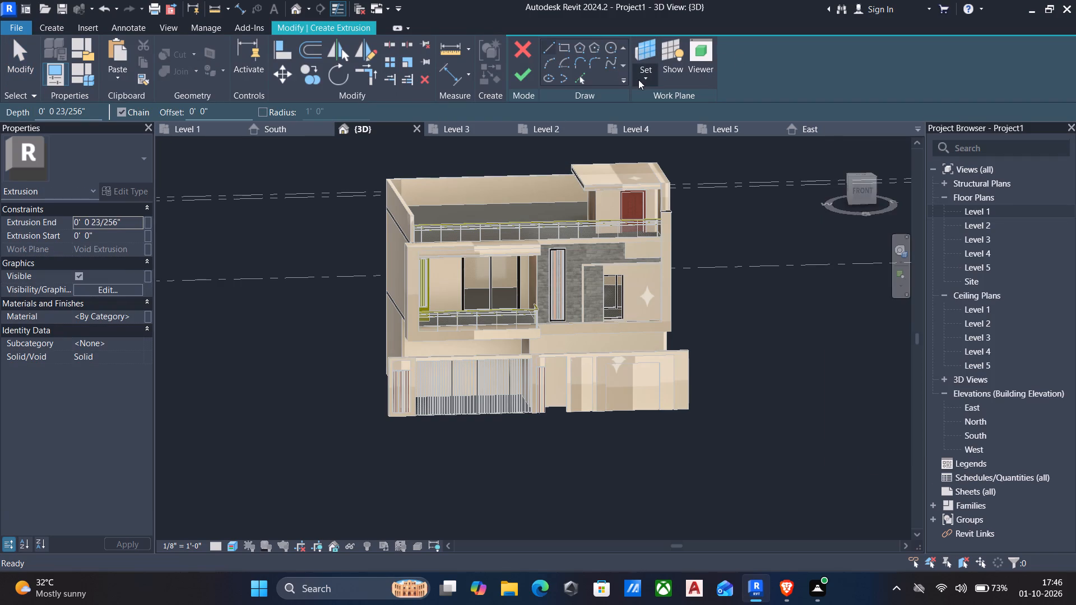
{"action": "left_click", "coordinate": [639, 80]}
{"action": "left_click", "coordinate": [664, 131]}
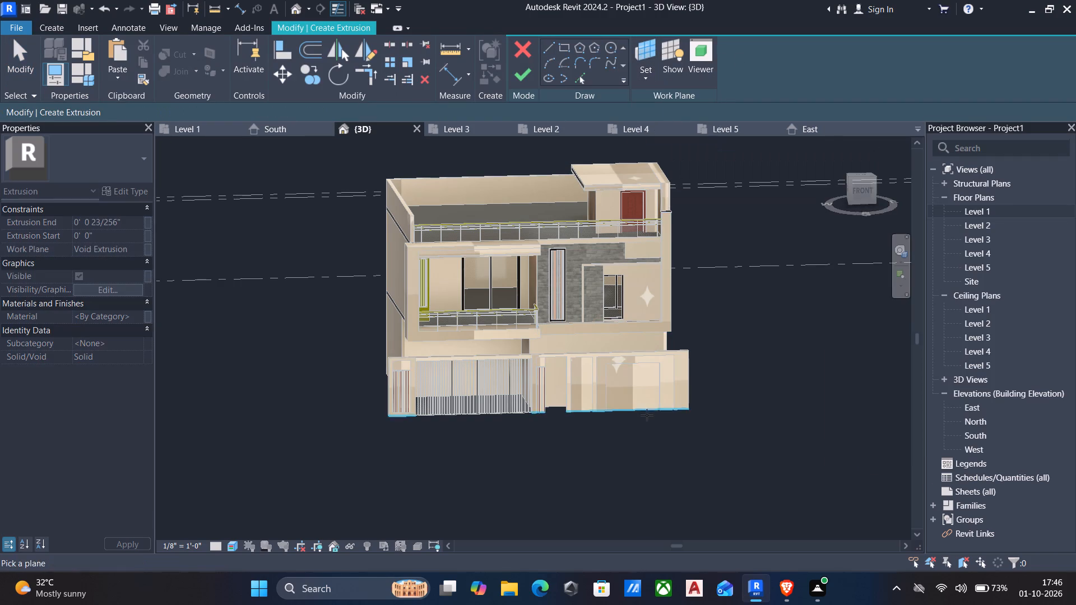
{"action": "scroll", "coordinate": [647, 411], "scroll_direction": "up", "scroll_amount": 3}
{"action": "left_click", "coordinate": [632, 408]}
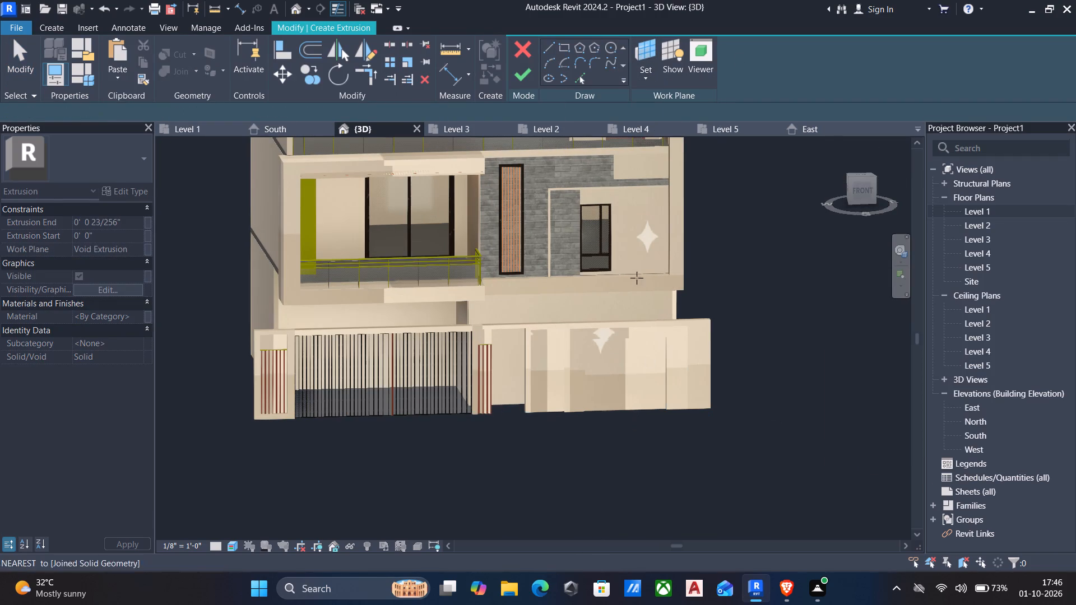
{"action": "left_click", "coordinate": [564, 49]}
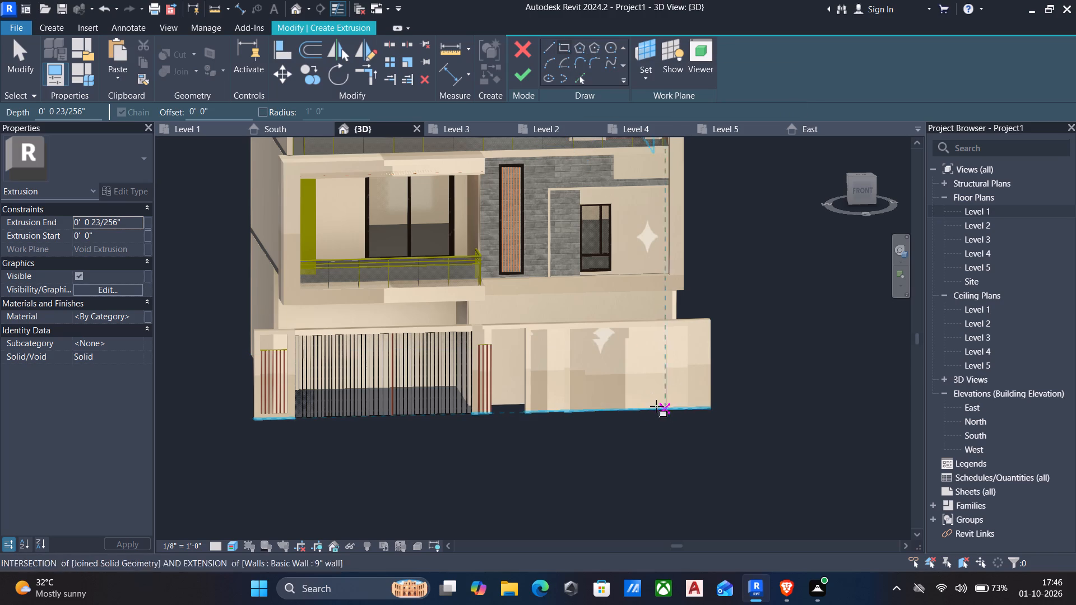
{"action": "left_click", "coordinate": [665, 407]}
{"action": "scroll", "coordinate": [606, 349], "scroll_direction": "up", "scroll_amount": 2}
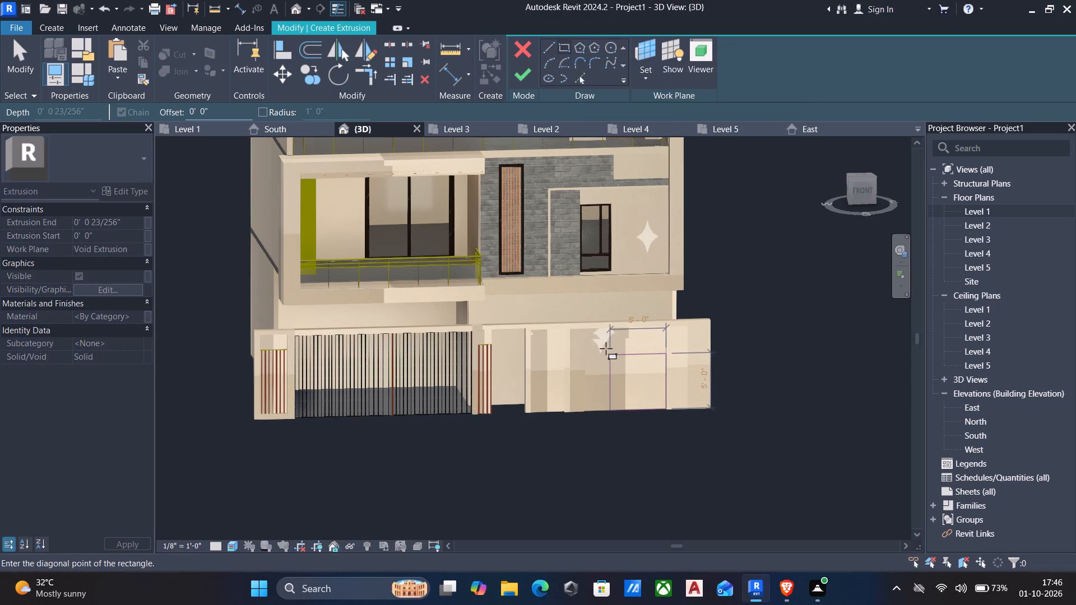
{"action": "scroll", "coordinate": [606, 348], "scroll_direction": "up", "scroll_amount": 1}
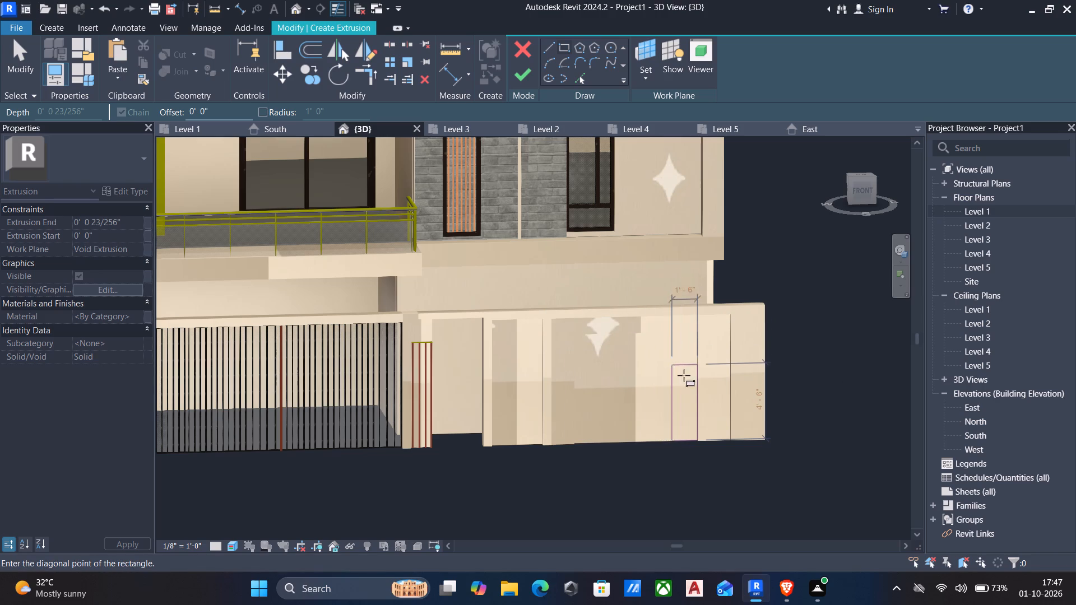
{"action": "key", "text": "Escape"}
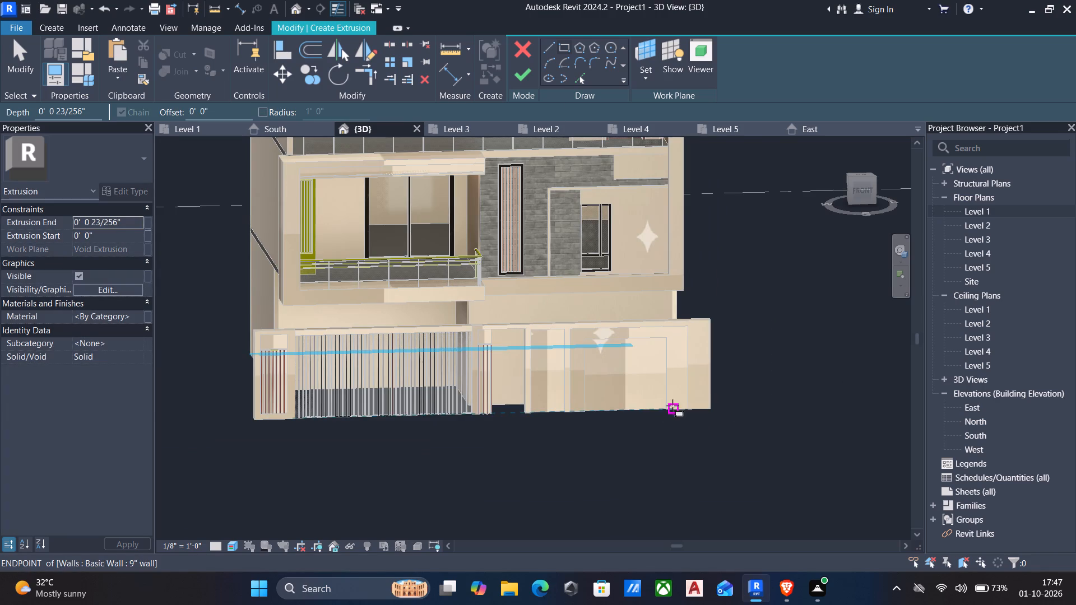
Sketch a rectangle about 7'-3" wide and 6'-6" high on the boundary wall, rising from its bottom edge inside the recessed frame.
{"action": "left_click", "coordinate": [667, 404]}
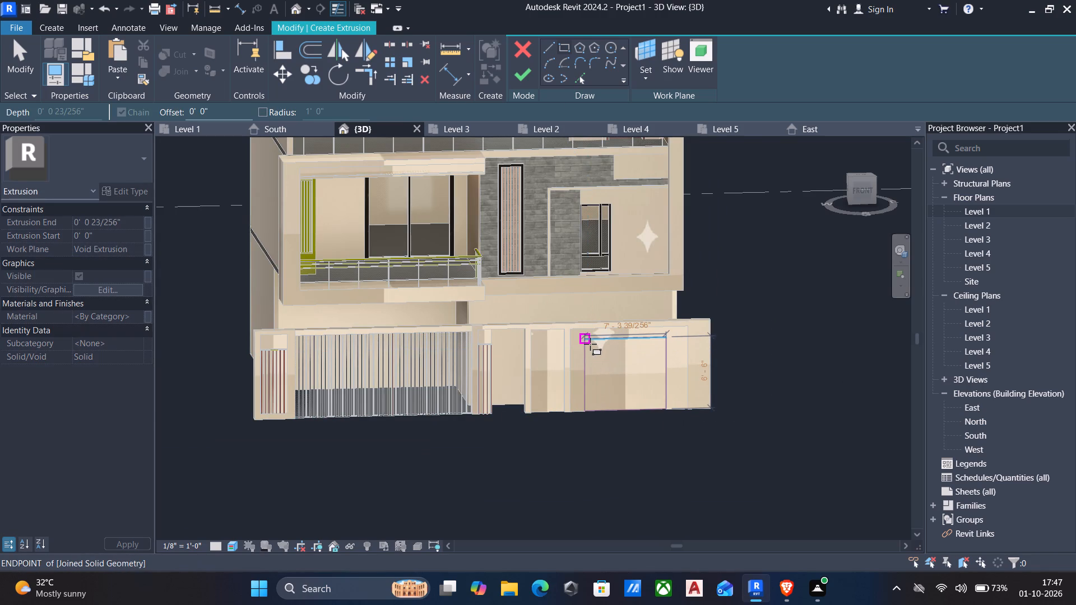
{"action": "left_click", "coordinate": [590, 344]}
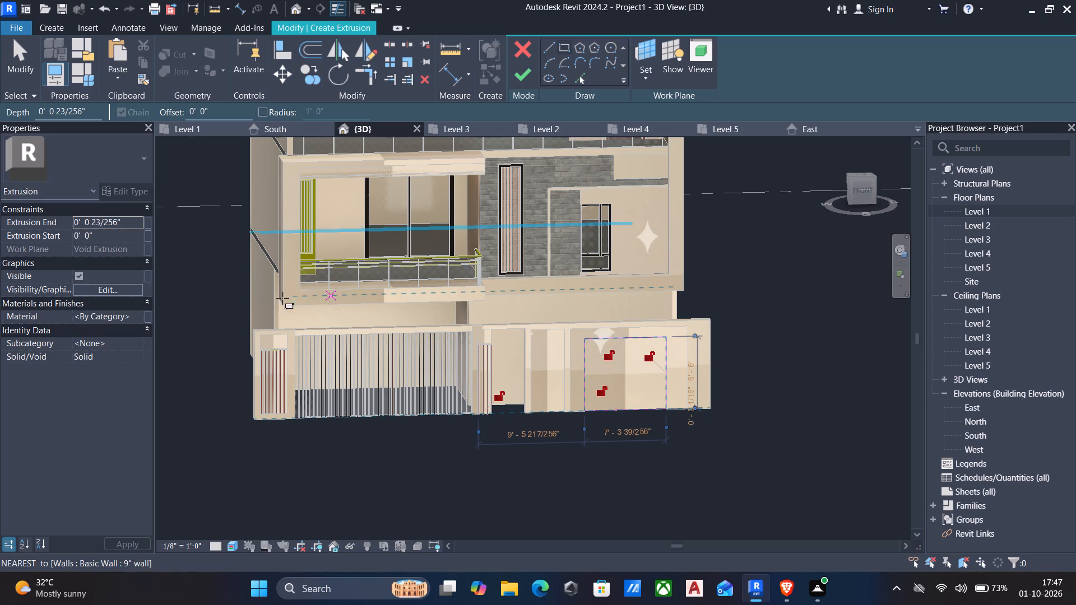
Set the extrusion end to 0.09" and finish the rectangular extrusion on the boundary wall.
{"action": "left_click", "coordinate": [136, 225]}
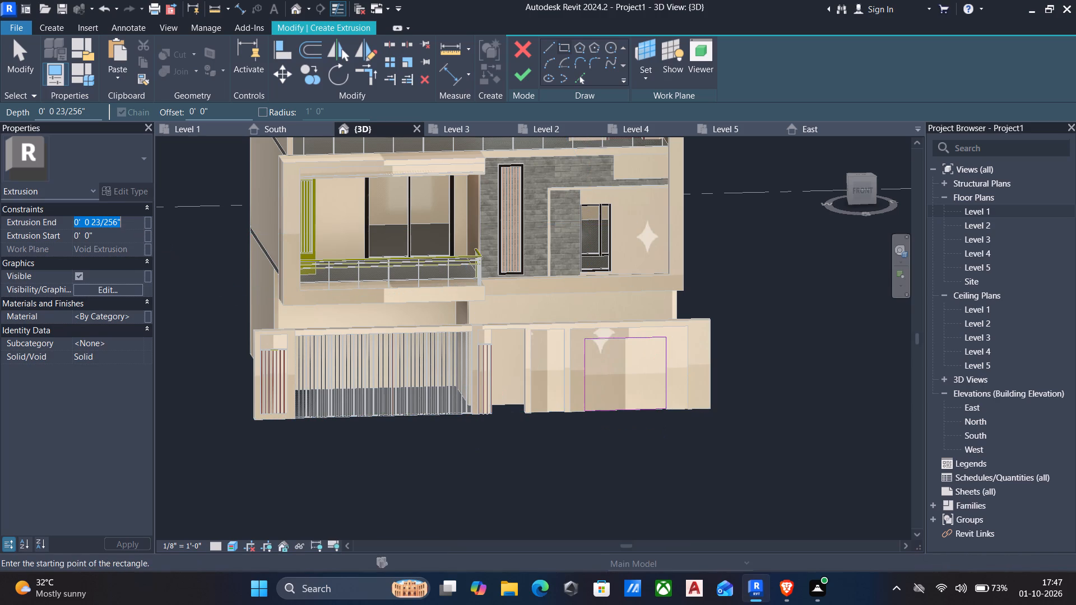
{"action": "key", "text": "1"}
{"action": "key", "text": "BackSpace"}
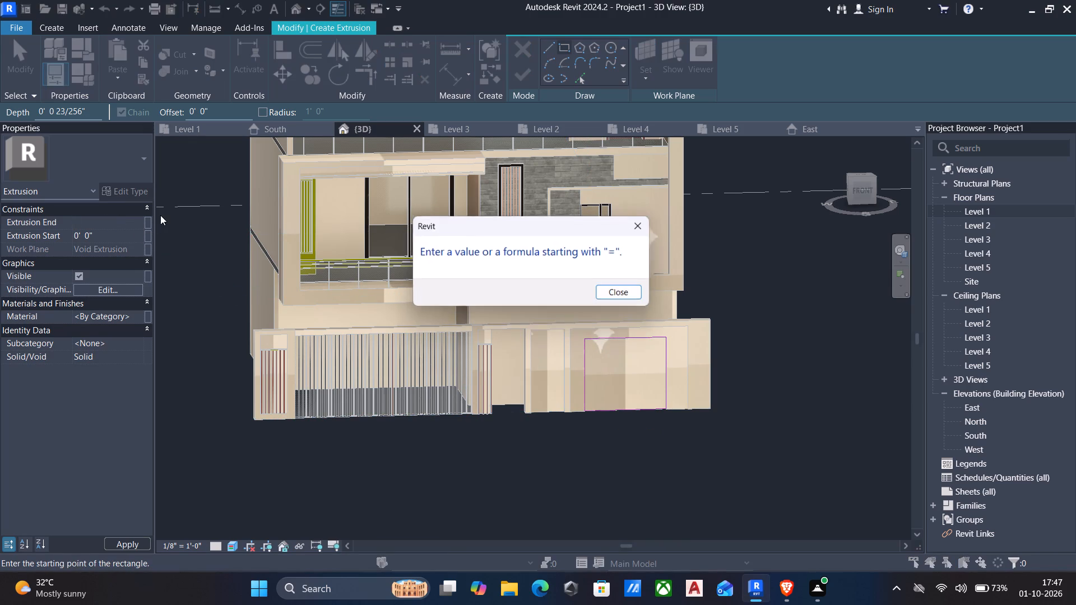
{"action": "key", "text": "0"}
{"action": "left_click", "coordinate": [652, 221]}
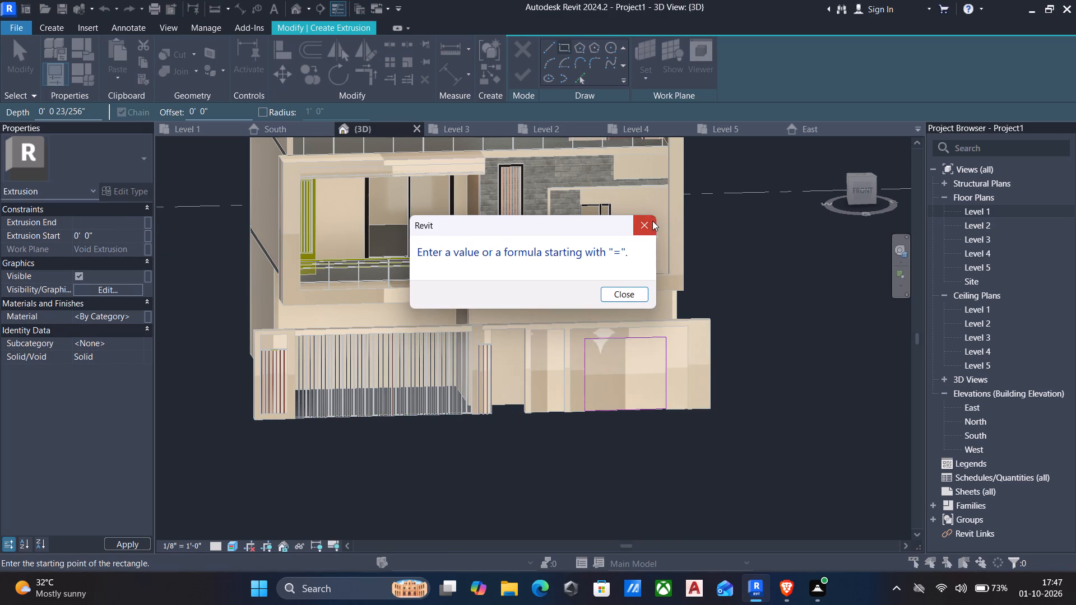
{"action": "left_click", "coordinate": [136, 222]}
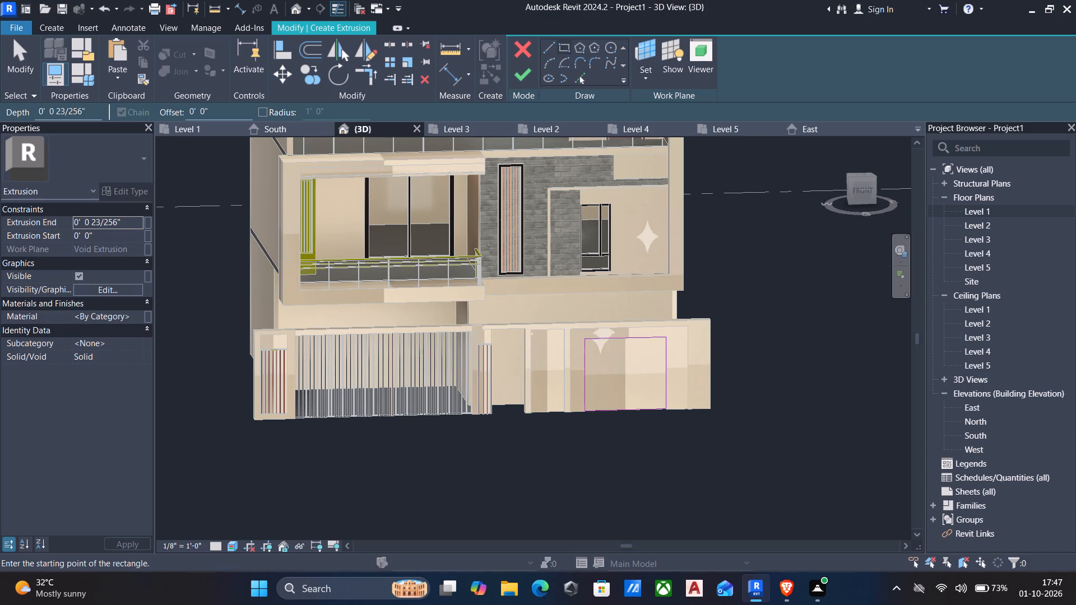
{"action": "type", "text": "0."}
{"action": "type", "text": "09\""}
{"action": "key", "text": "Return"}
{"action": "left_click", "coordinate": [526, 73]}
Assign the balcony wall material to the new rectangular wall panel and finish the in-place model.
{"action": "scroll", "coordinate": [600, 338], "scroll_direction": "down", "scroll_amount": 2}
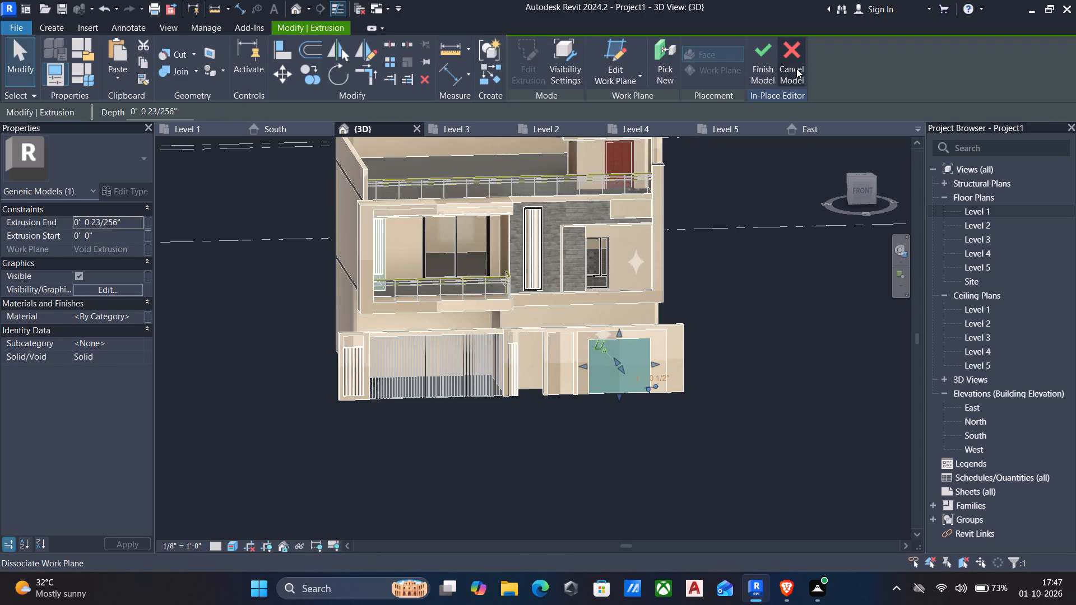
{"action": "left_click", "coordinate": [138, 314]}
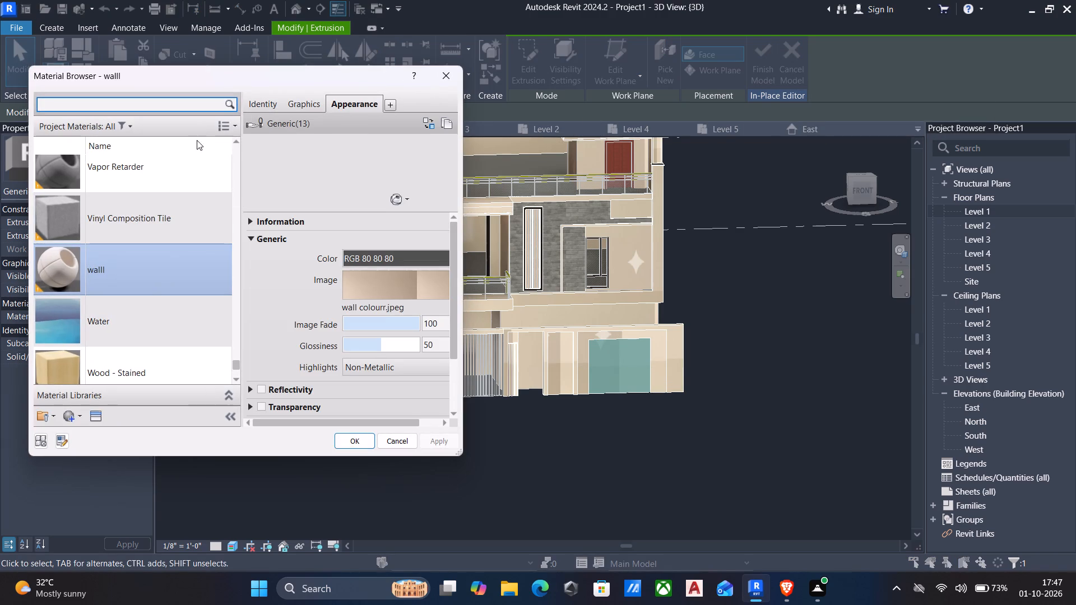
{"action": "scroll", "coordinate": [141, 234], "scroll_direction": "down", "scroll_amount": 5}
{"action": "scroll", "coordinate": [131, 287], "scroll_direction": "down", "scroll_amount": 5}
{"action": "scroll", "coordinate": [117, 311], "scroll_direction": "up", "scroll_amount": 3}
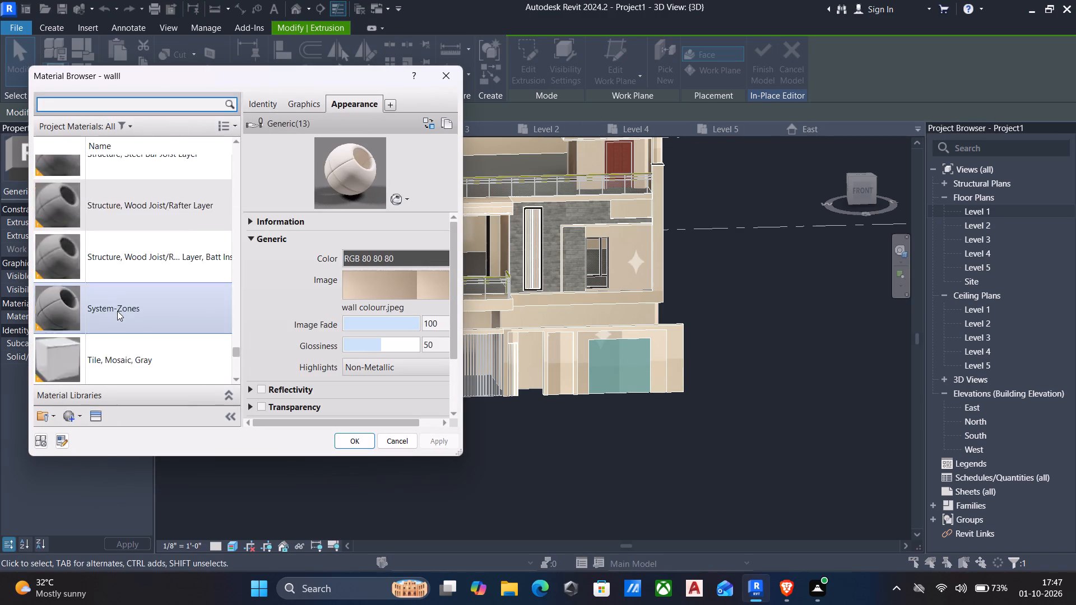
{"action": "scroll", "coordinate": [117, 311], "scroll_direction": "up", "scroll_amount": 9}
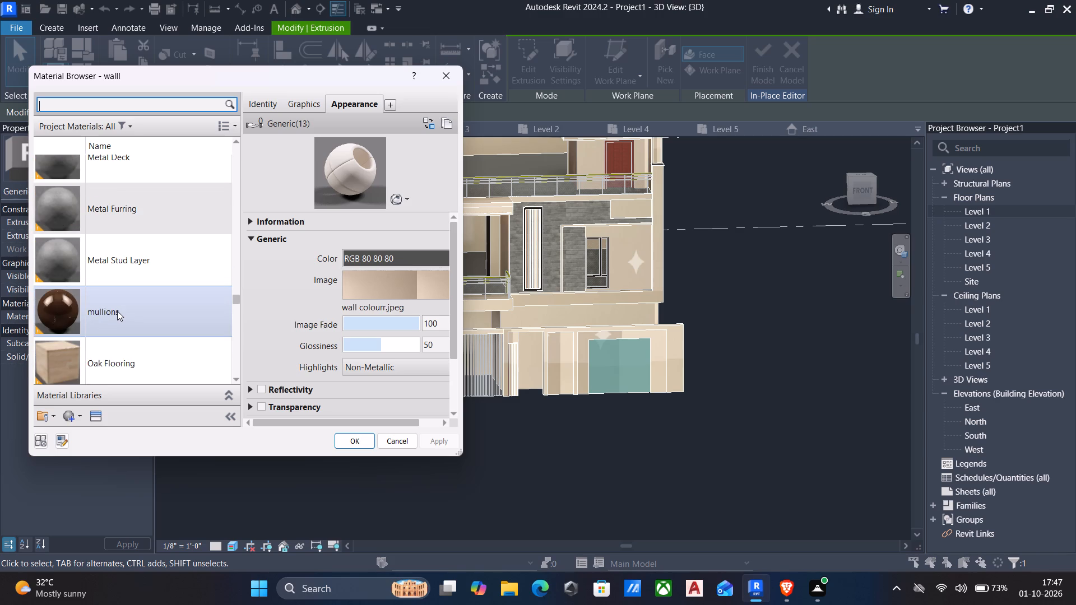
{"action": "scroll", "coordinate": [117, 311], "scroll_direction": "up", "scroll_amount": 5}
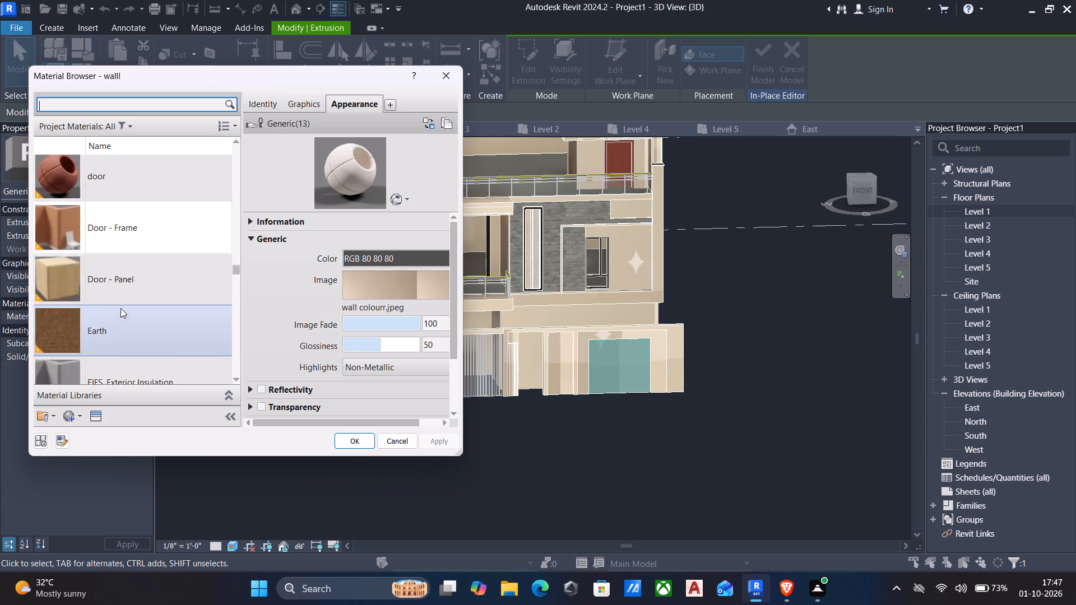
{"action": "scroll", "coordinate": [120, 308], "scroll_direction": "up", "scroll_amount": 2}
{"action": "left_click", "coordinate": [137, 104]}
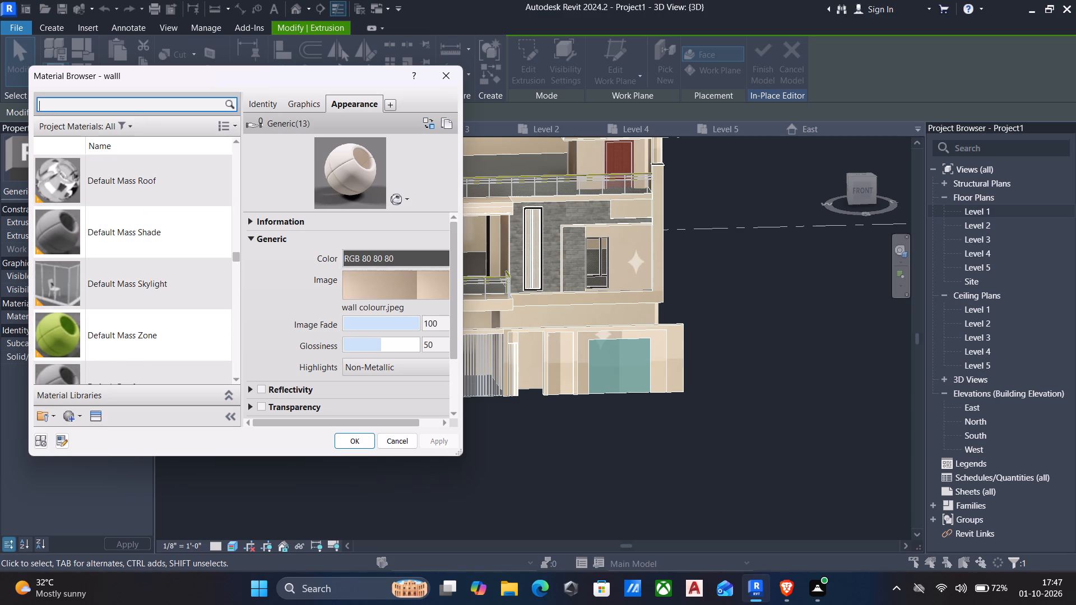
{"action": "type", "text": "bal"}
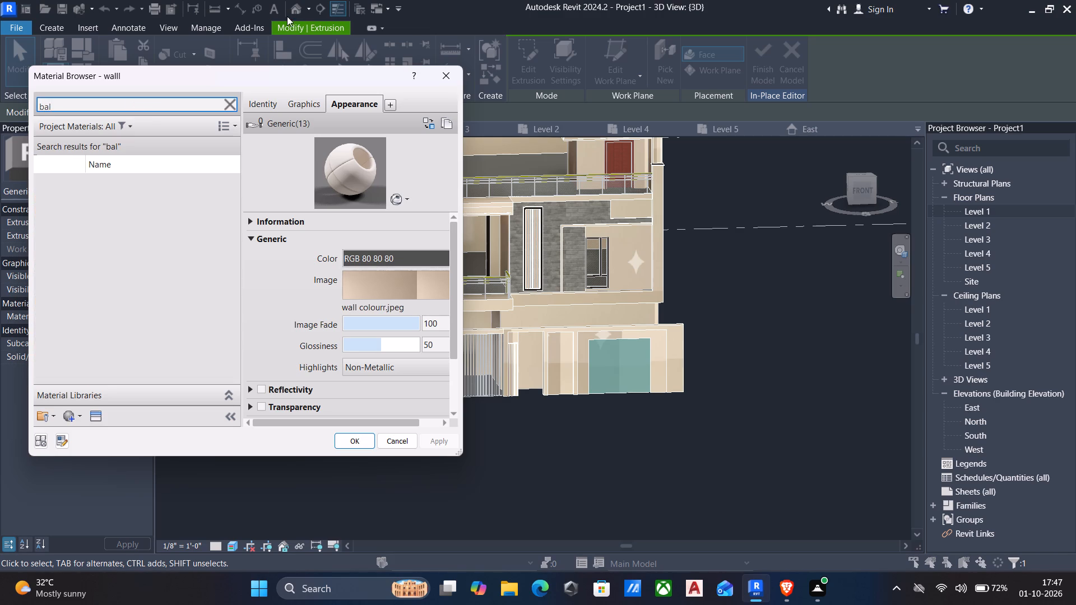
{"action": "left_click", "coordinate": [132, 194]}
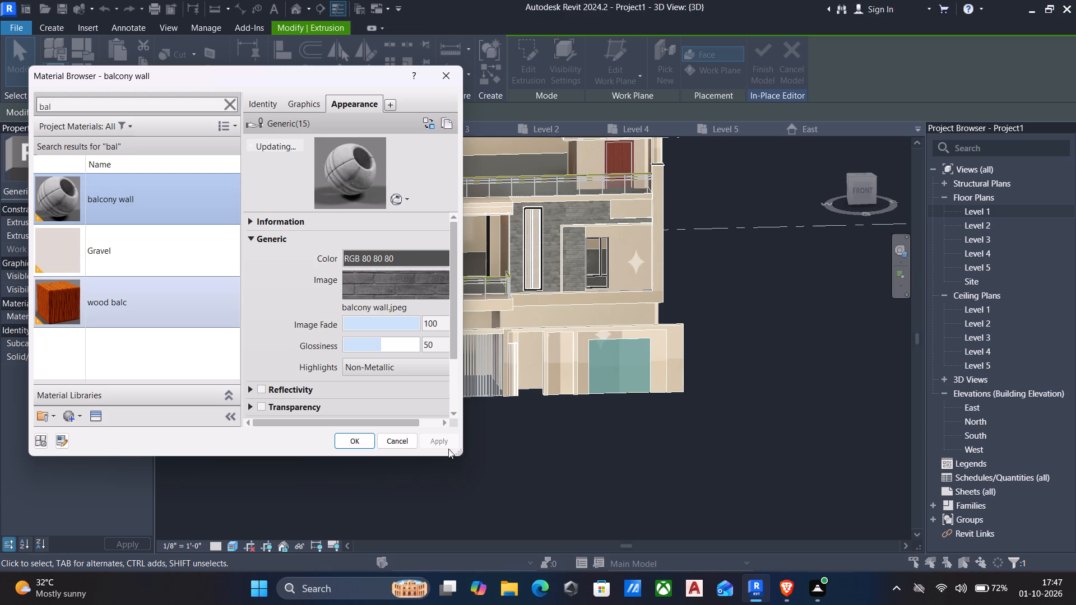
{"action": "left_click", "coordinate": [347, 439]}
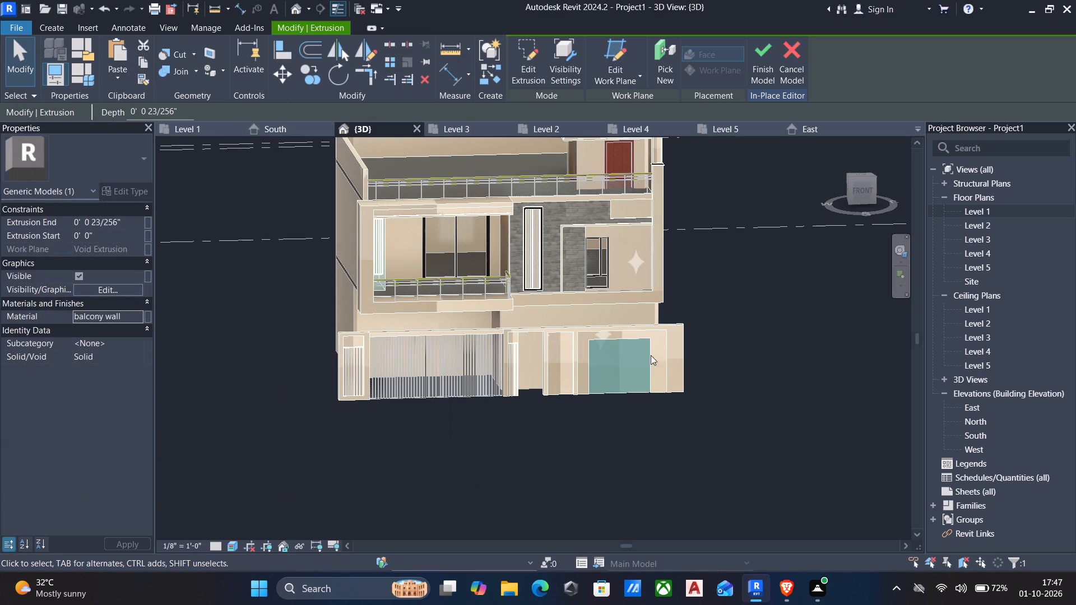
{"action": "left_click", "coordinate": [753, 54]}
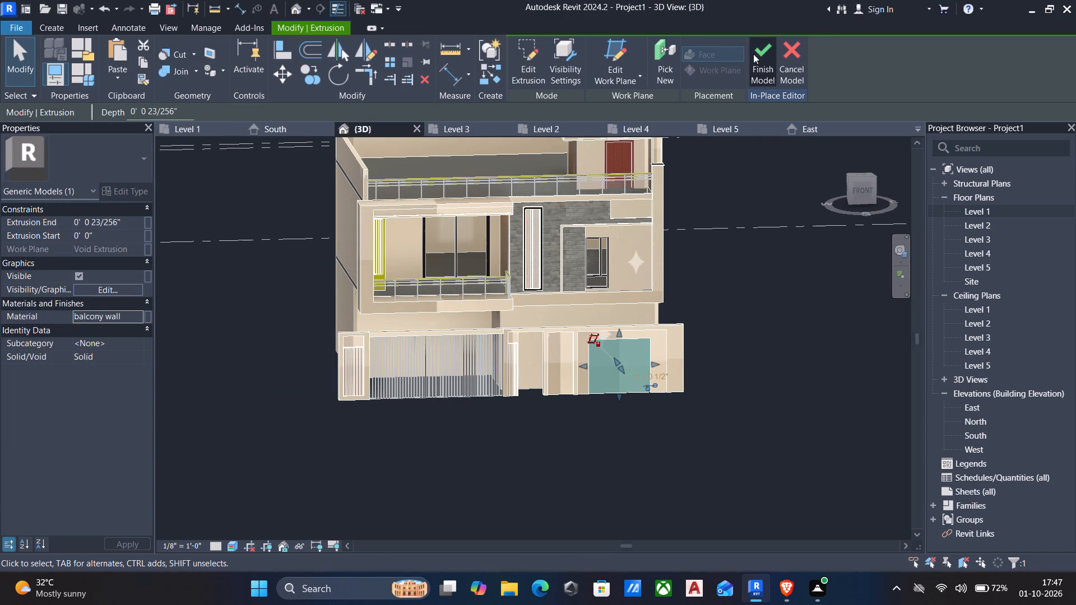
{"action": "key", "text": "Escape"}
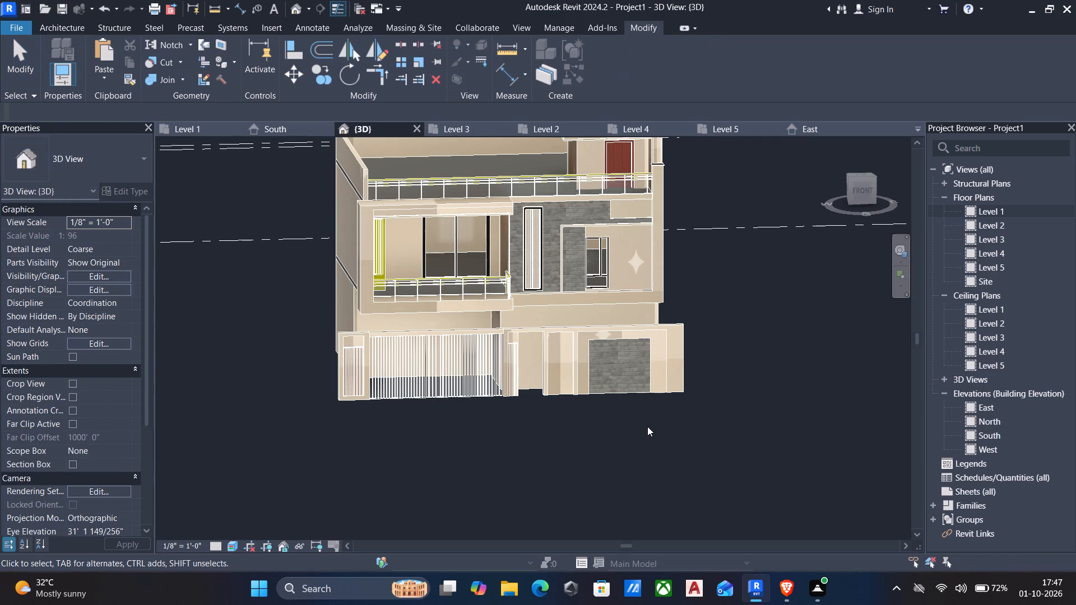
Examine the boundary wall's new stone panel and the whole front facade from several angles.
{"action": "scroll", "coordinate": [647, 426], "scroll_direction": "up", "scroll_amount": 5}
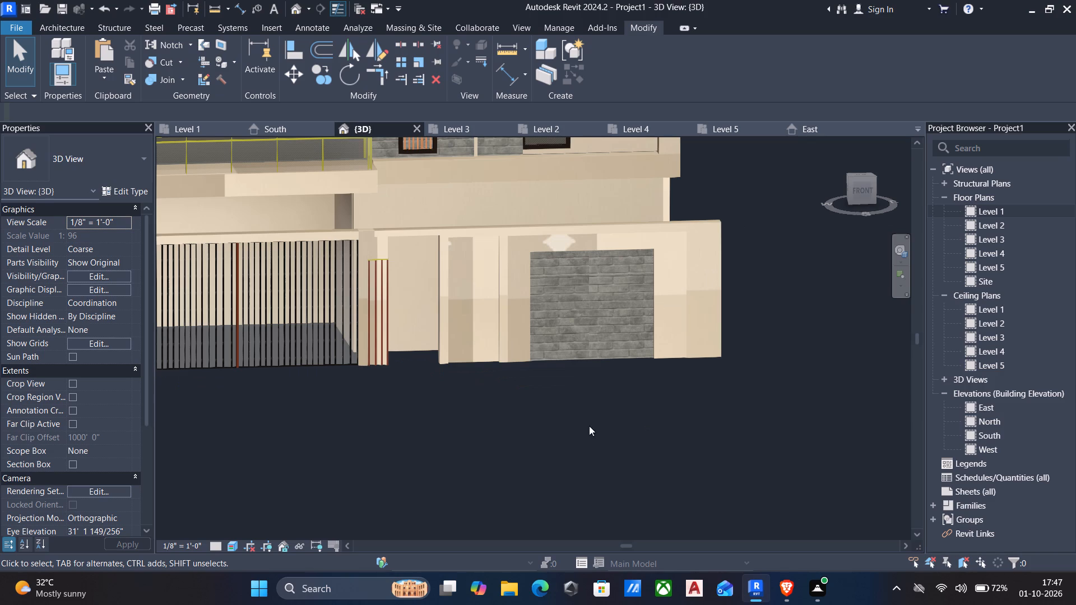
{"action": "scroll", "coordinate": [466, 409], "scroll_direction": "down", "scroll_amount": 2}
{"action": "middle_click_drag", "start_coordinate": [467, 409], "coordinate": [388, 454], "text": "shift"}
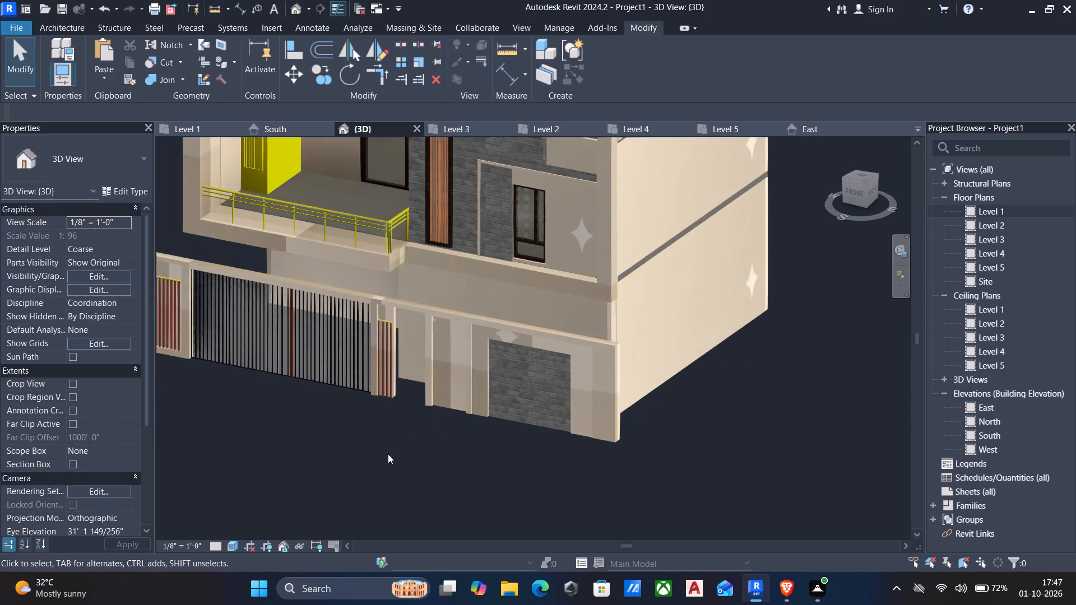
{"action": "scroll", "coordinate": [402, 435], "scroll_direction": "down", "scroll_amount": 1}
{"action": "middle_click_drag", "start_coordinate": [398, 400], "coordinate": [429, 396]}
{"action": "scroll", "coordinate": [430, 396], "scroll_direction": "down", "scroll_amount": 2}
{"action": "middle_click_drag", "start_coordinate": [403, 404], "coordinate": [460, 376], "text": "shift"}
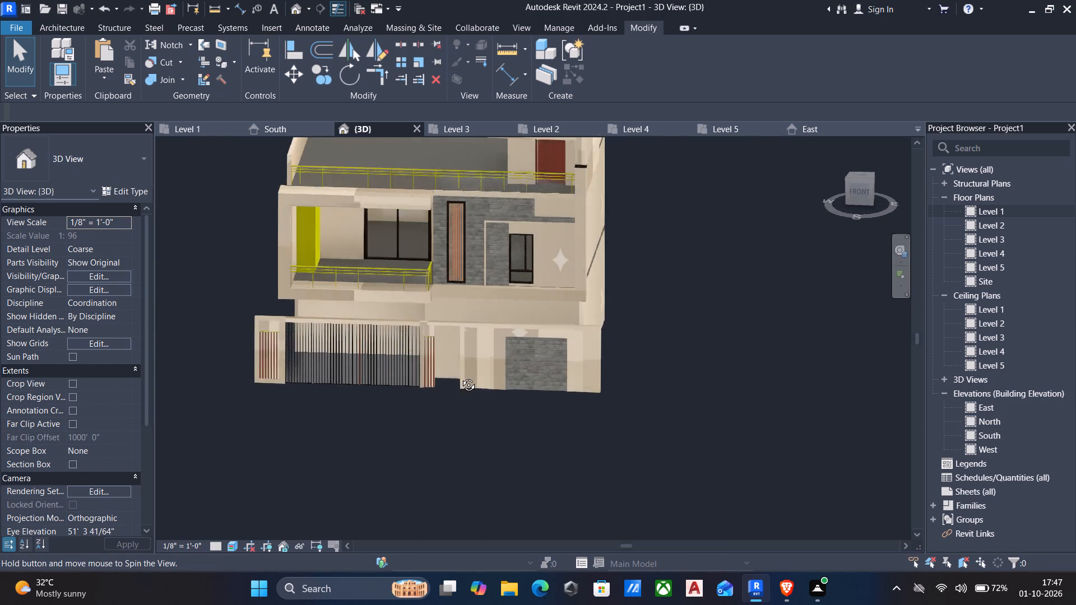
{"action": "middle_click_drag", "start_coordinate": [460, 376], "coordinate": [460, 372], "text": "shift"}
{"action": "scroll", "coordinate": [331, 278], "scroll_direction": "down", "scroll_amount": 2}
{"action": "middle_click_drag", "start_coordinate": [347, 293], "coordinate": [389, 333]}
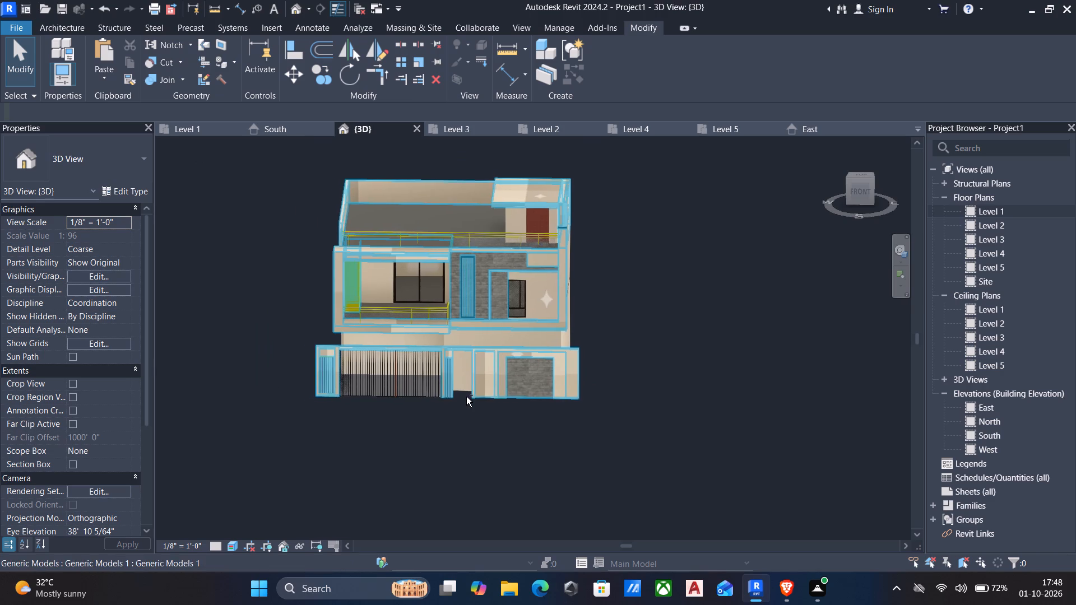
{"action": "middle_click_drag", "start_coordinate": [466, 402], "coordinate": [514, 351], "text": "shift"}
{"action": "scroll", "coordinate": [495, 383], "scroll_direction": "up", "scroll_amount": 1}
{"action": "middle_click_drag", "start_coordinate": [519, 396], "coordinate": [518, 397]}
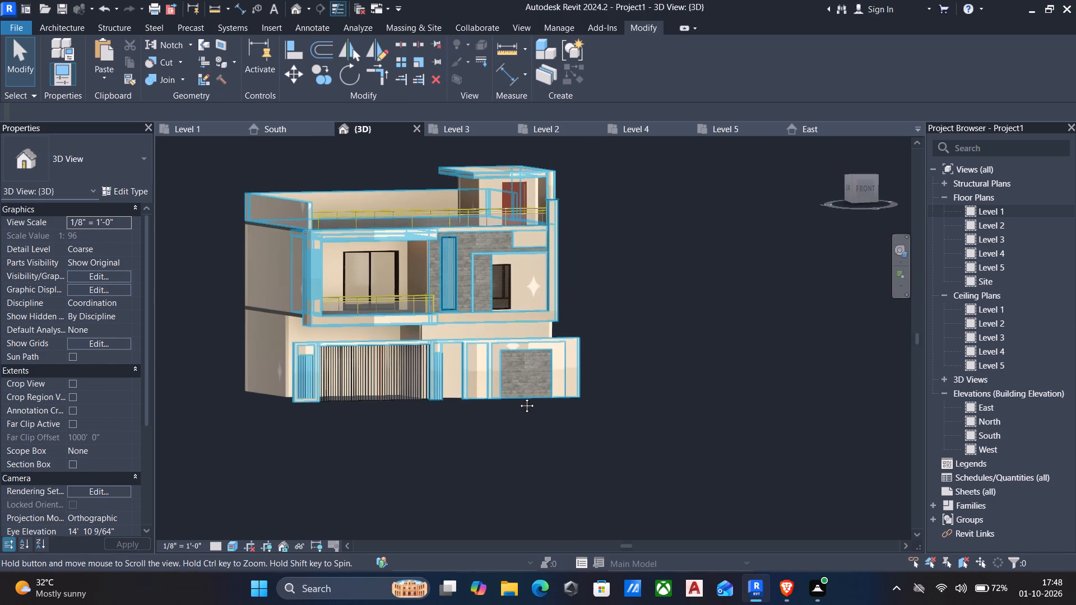
{"action": "middle_click_drag", "start_coordinate": [518, 397], "coordinate": [521, 429]}
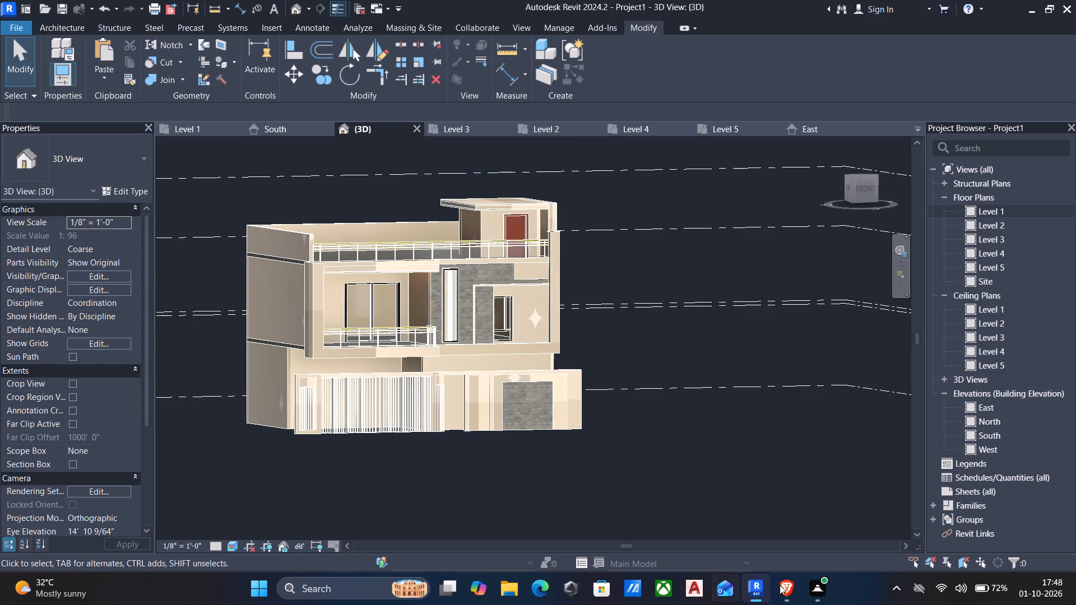
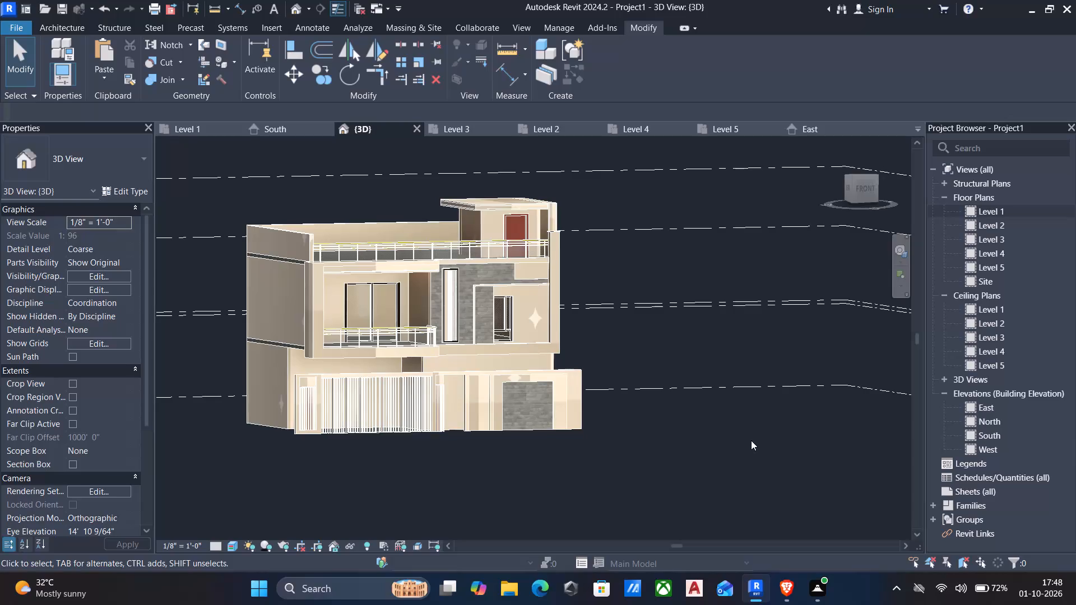
Save the project as "modern house elevation" in the REVIT -PLANS folder on the C: drive.
{"action": "middle_click_drag", "start_coordinate": [721, 430], "coordinate": [759, 450]}
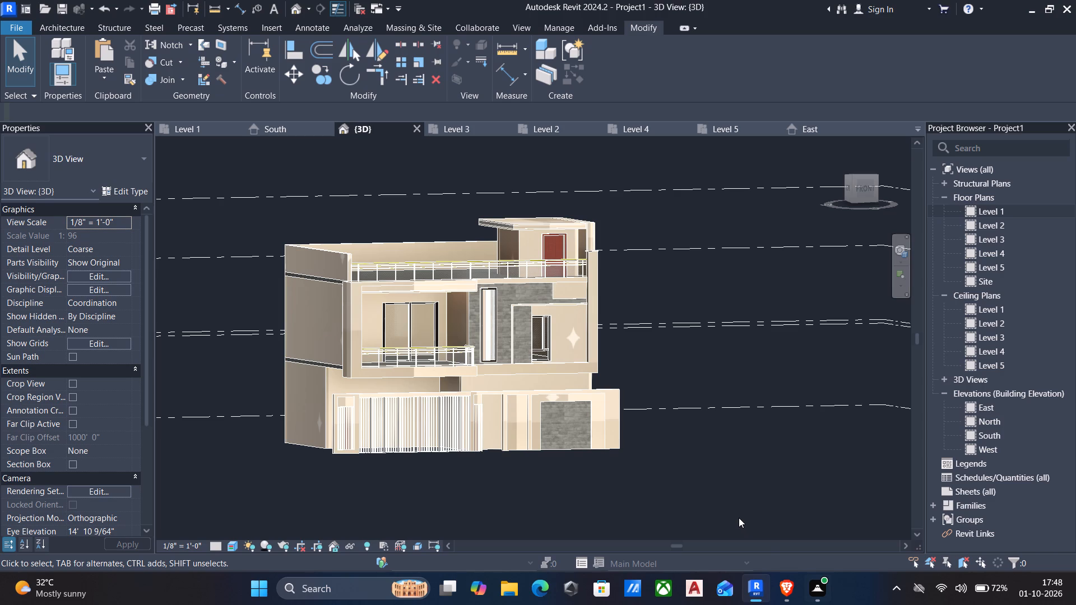
{"action": "key", "text": "ctrl+s"}
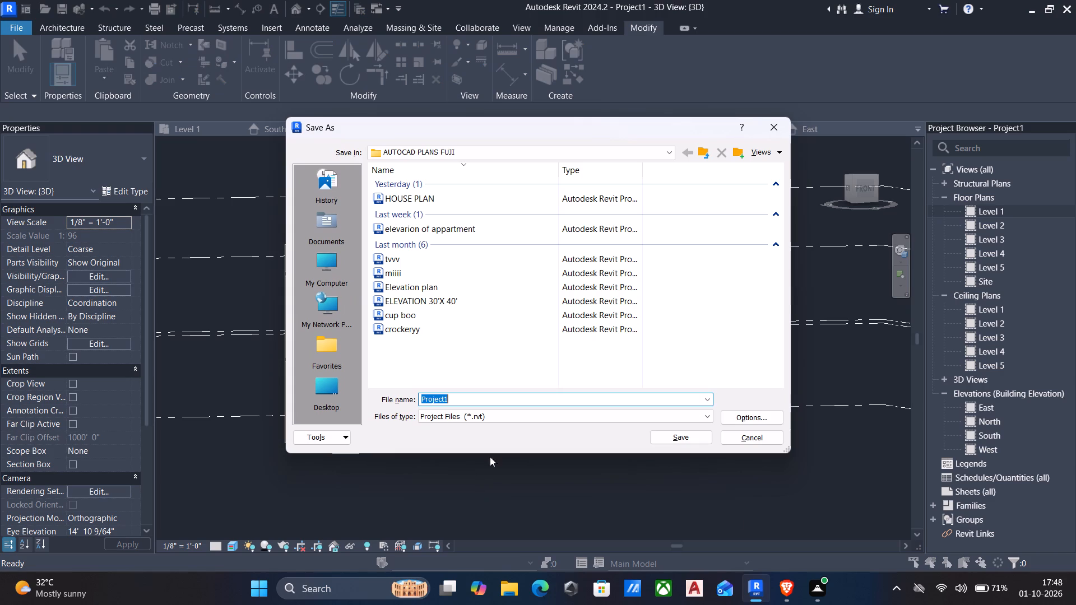
{"action": "scroll", "coordinate": [311, 329], "scroll_direction": "down", "scroll_amount": 4}
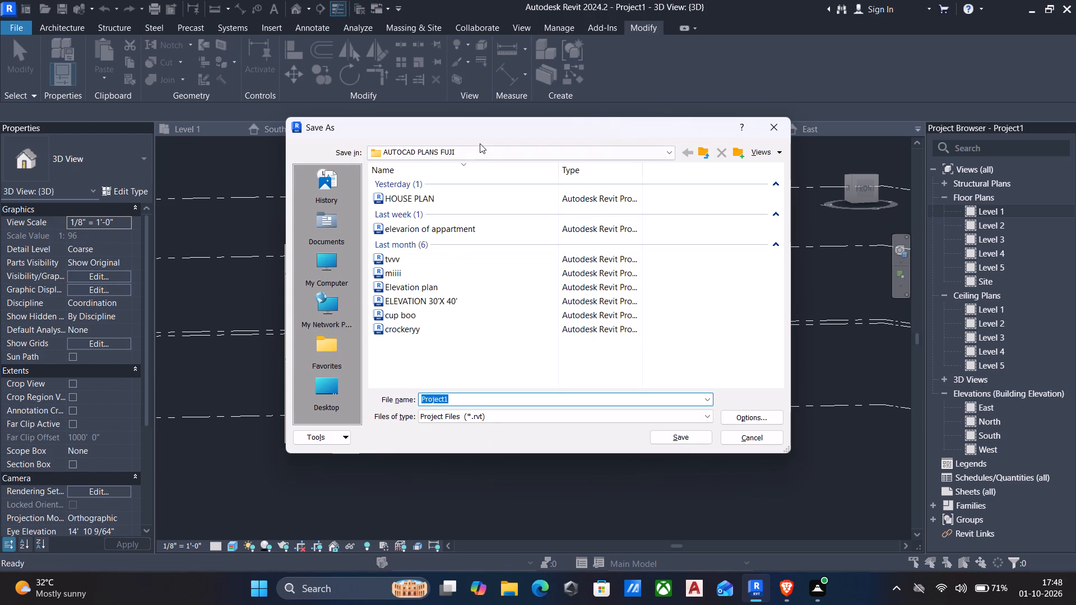
{"action": "left_click", "coordinate": [480, 143]}
{"action": "left_click", "coordinate": [473, 153]}
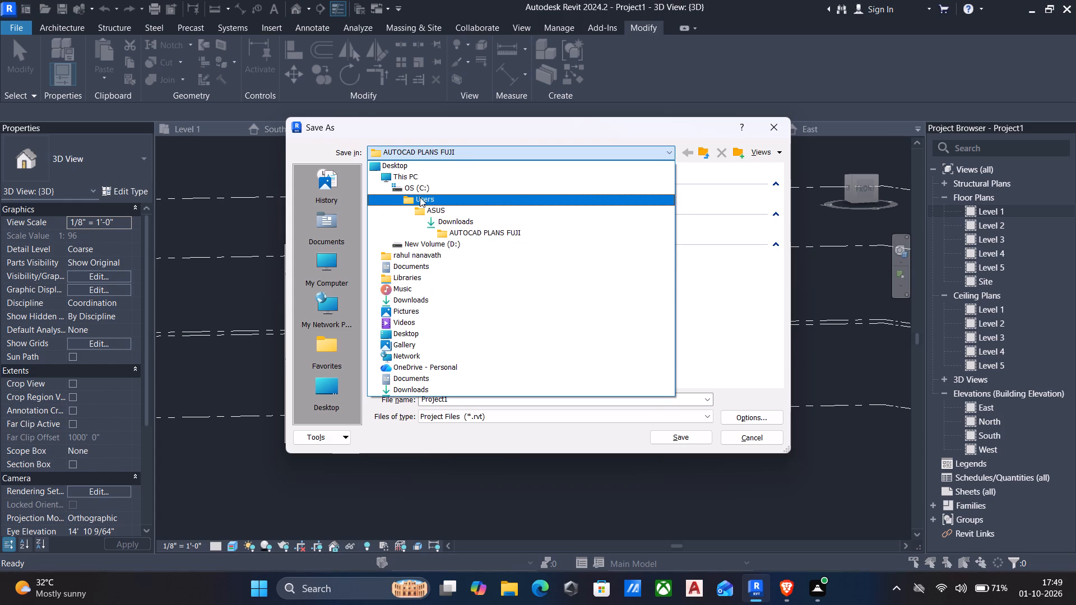
{"action": "left_click", "coordinate": [404, 183]}
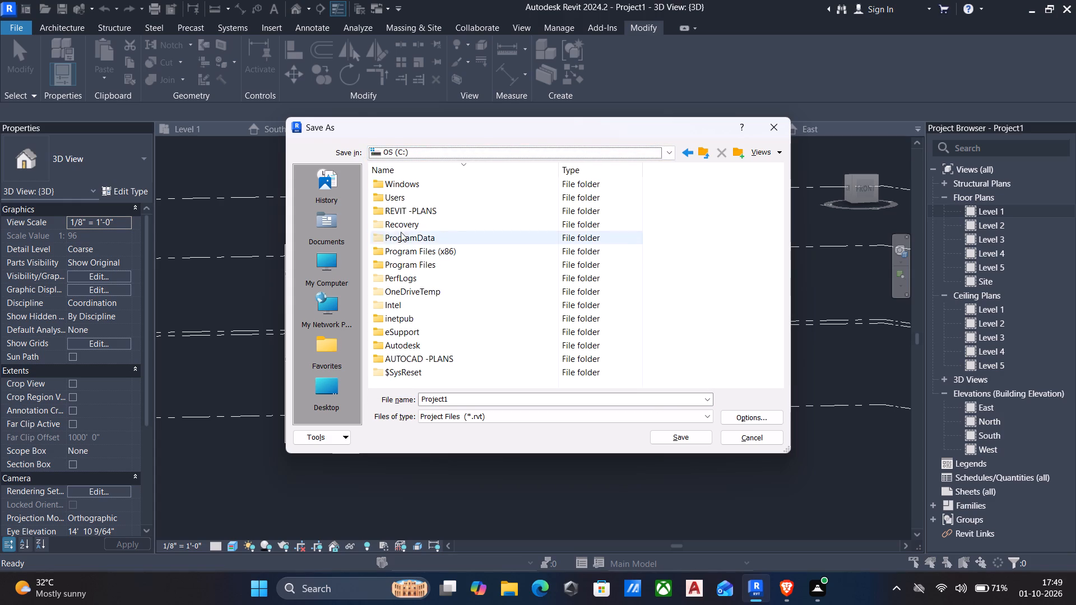
{"action": "double_click", "coordinate": [381, 213]}
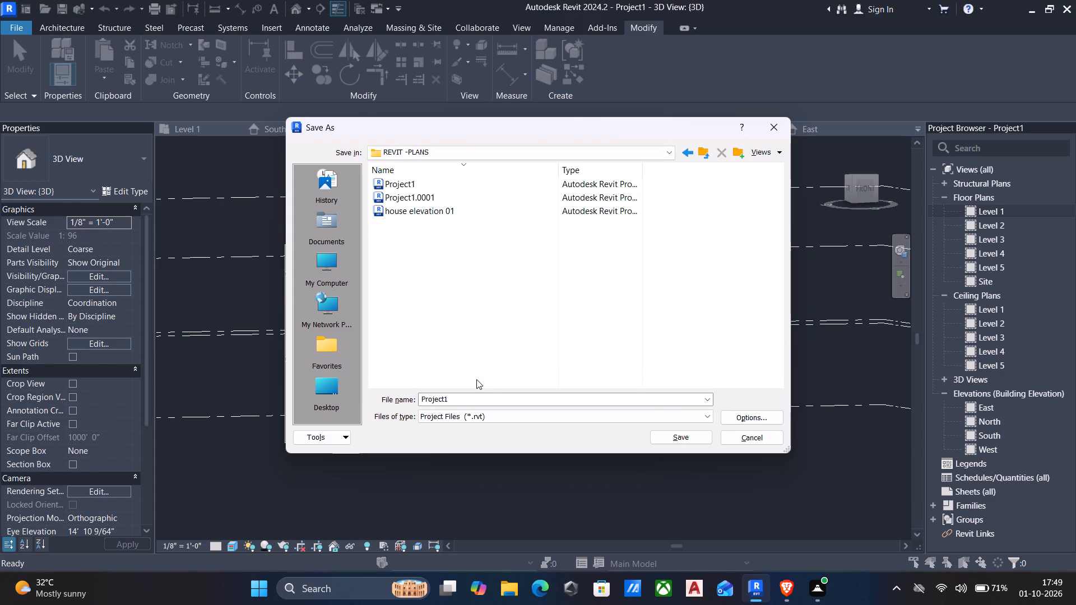
{"action": "left_click", "coordinate": [476, 400]}
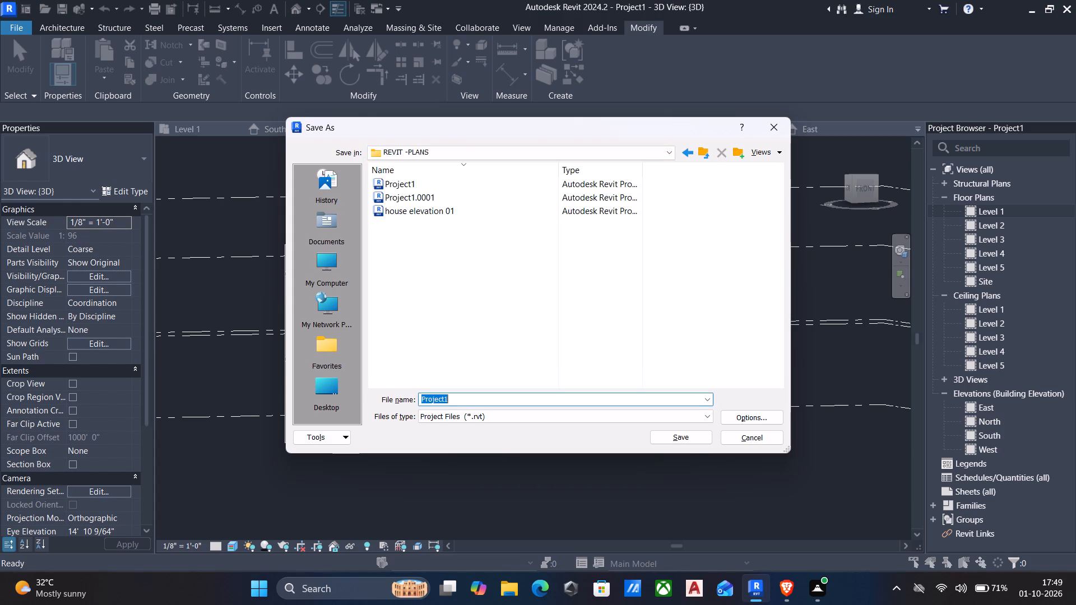
{"action": "type", "text": "modern"}
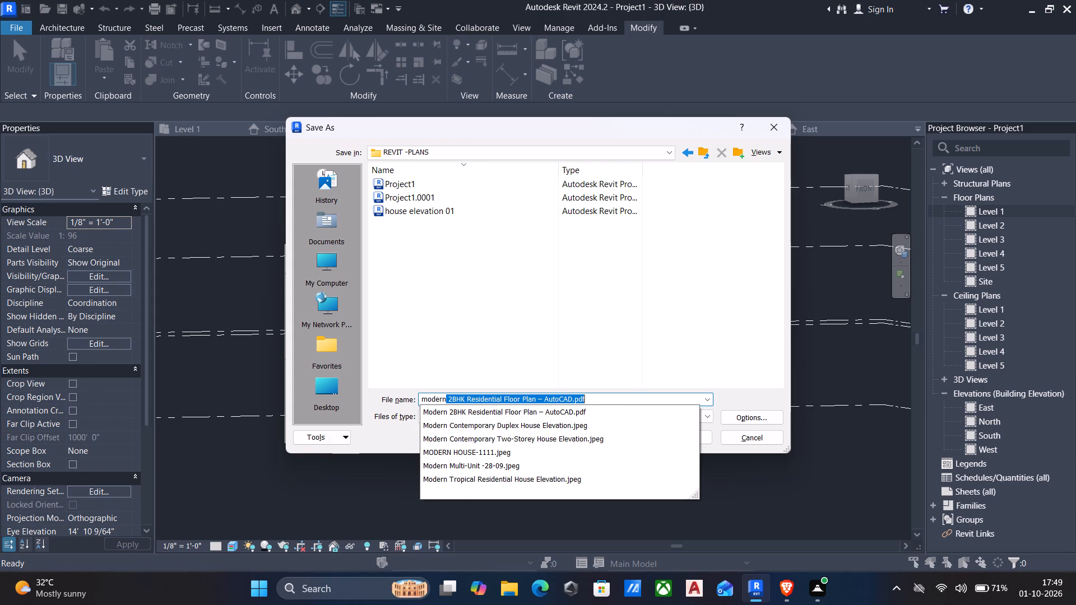
{"action": "key", "text": "space"}
{"action": "type", "text": "house"}
{"action": "key", "text": "space"}
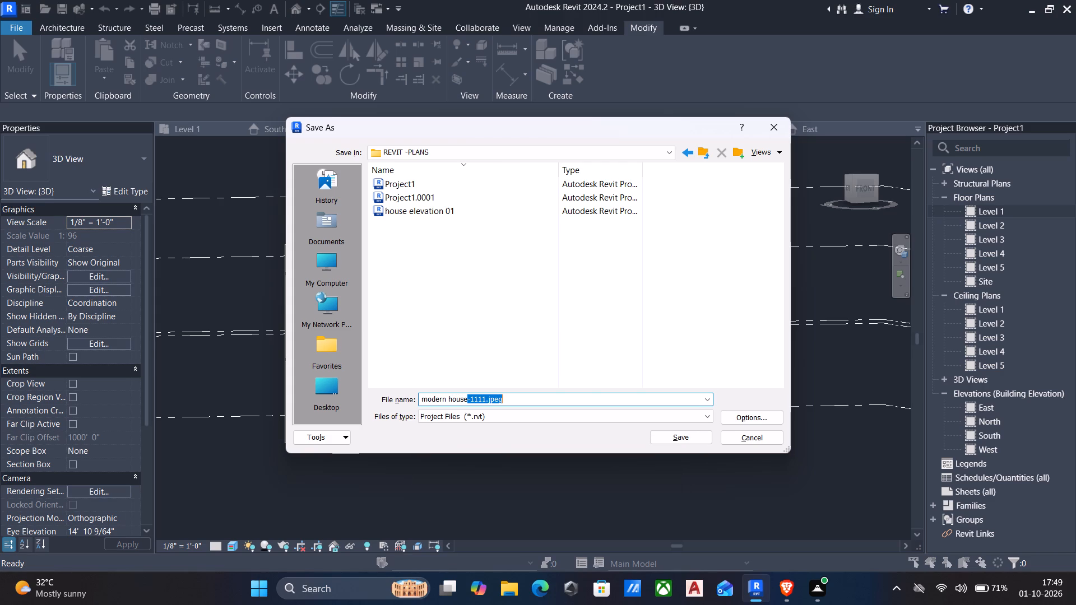
{"action": "type", "text": "elevation"}
{"action": "left_click", "coordinate": [665, 436]}
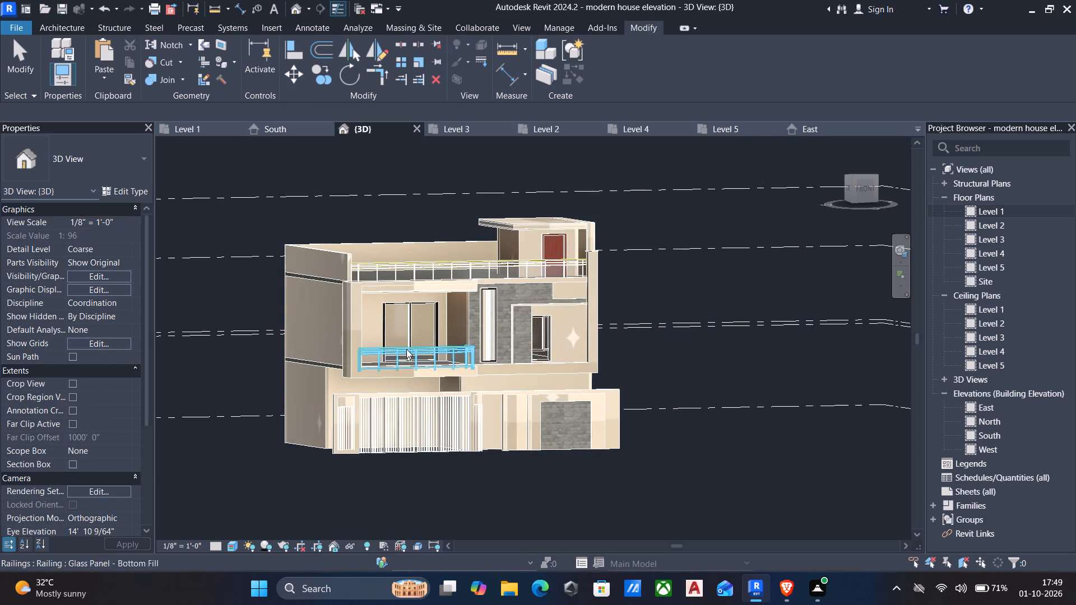
Set the 3D view's print range to the visible portion of the current window and check the print preview.
{"action": "scroll", "coordinate": [356, 301], "scroll_direction": "up", "scroll_amount": 2}
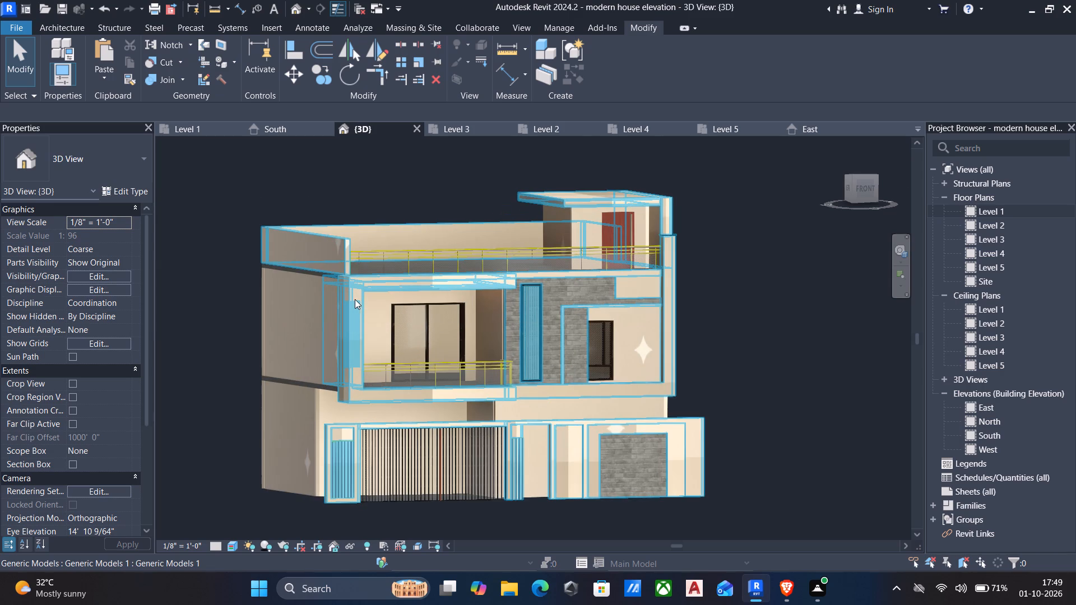
{"action": "key", "text": "ctrl+p"}
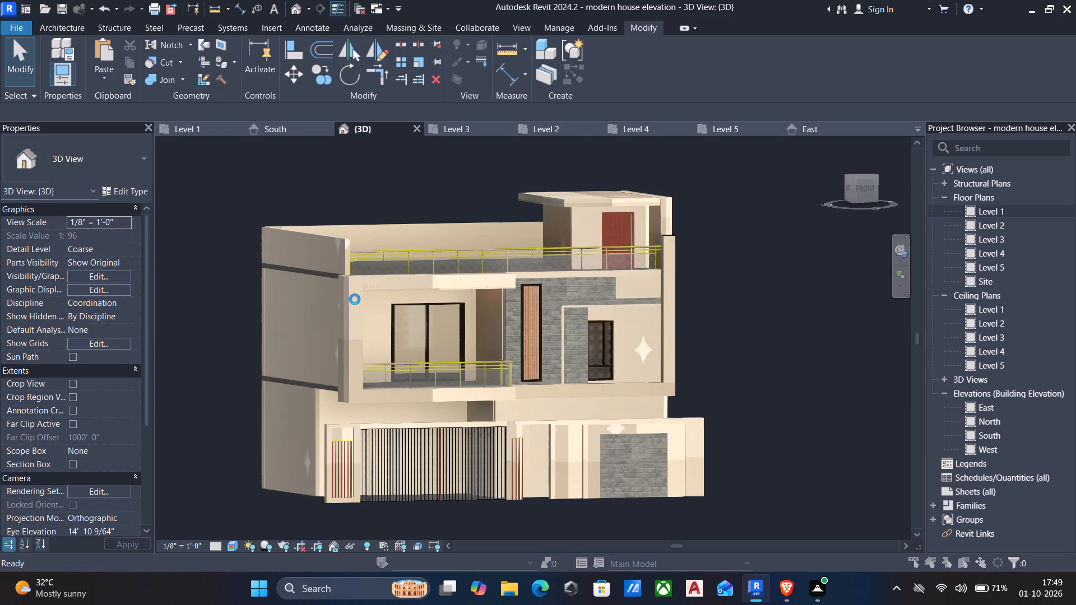
{"action": "left_click", "coordinate": [369, 353]}
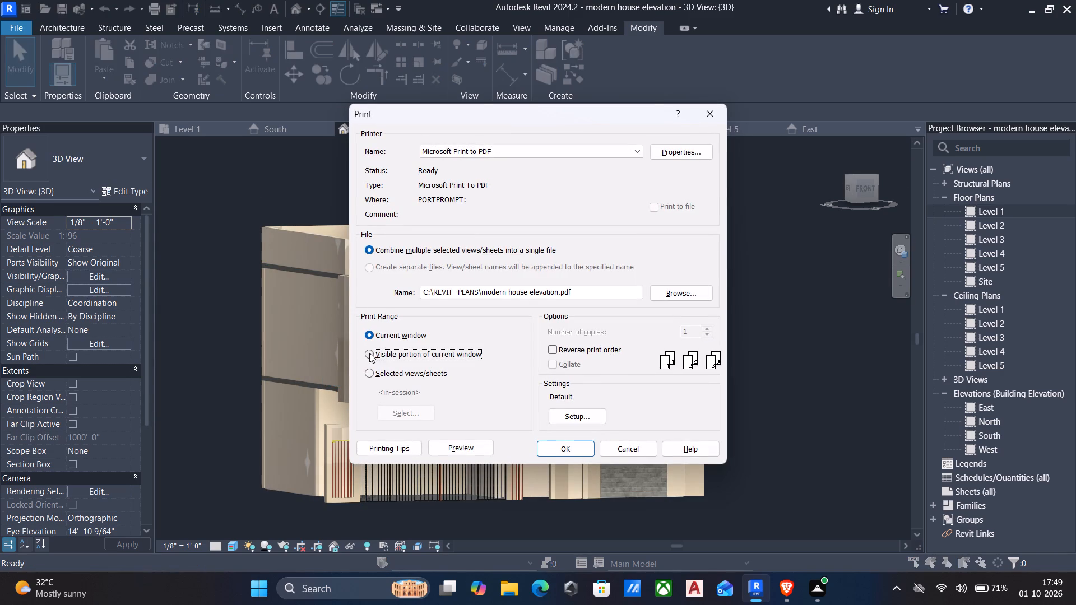
{"action": "left_click", "coordinate": [463, 448]}
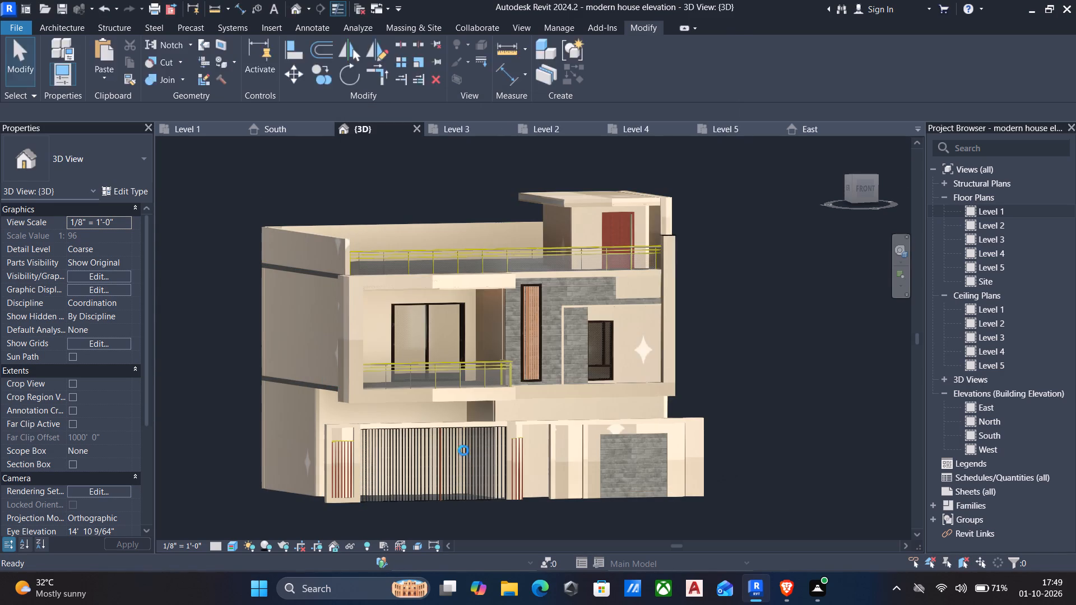
{"action": "left_click", "coordinate": [615, 328]}
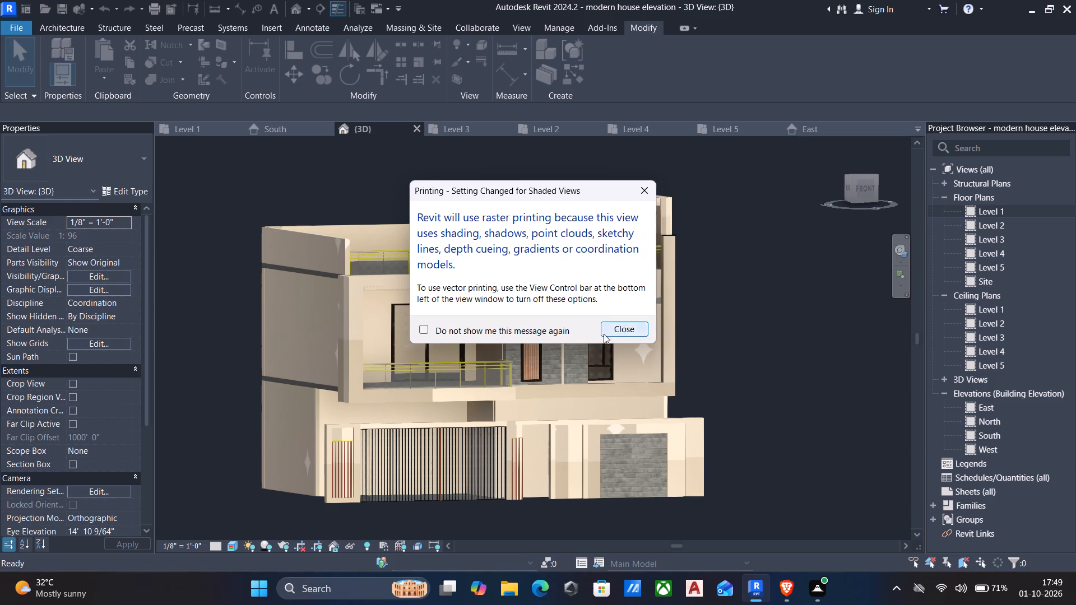
{"action": "scroll", "coordinate": [351, 302], "scroll_direction": "up", "scroll_amount": 3}
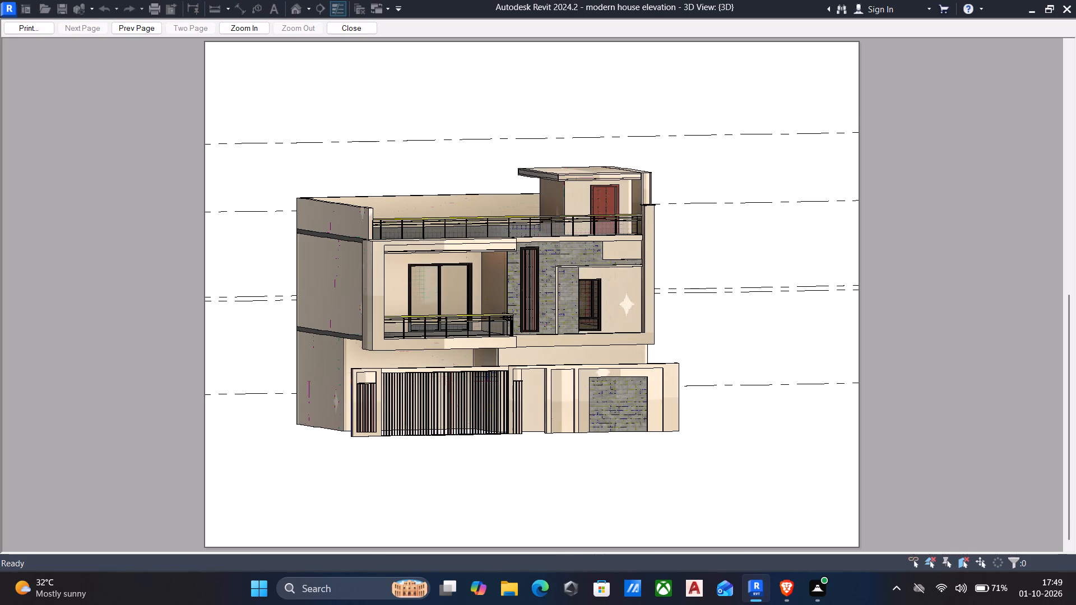
{"action": "left_click", "coordinate": [263, 23]}
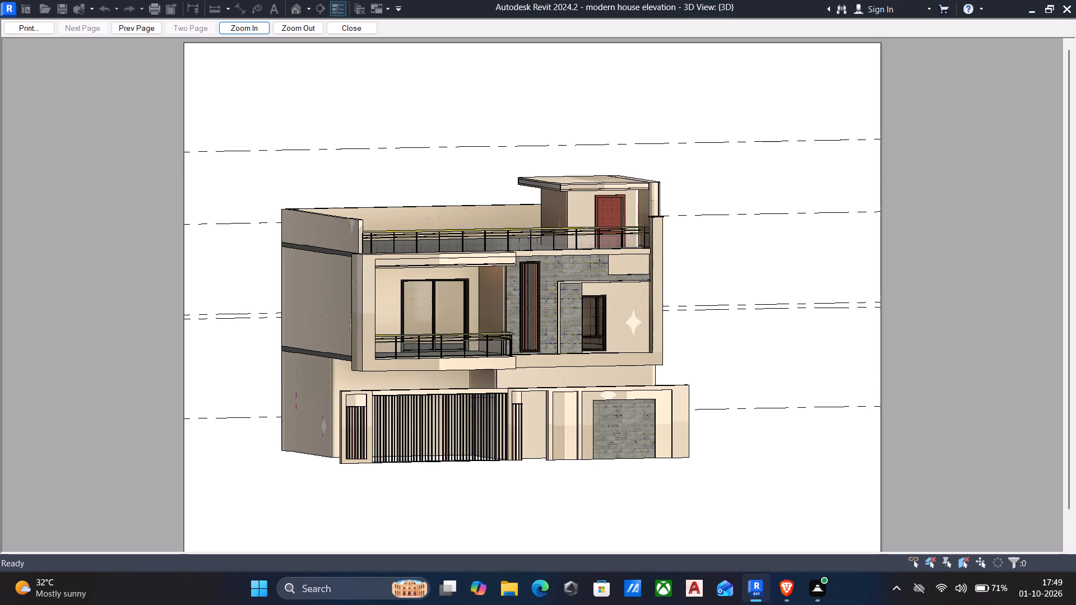
{"action": "left_click", "coordinate": [346, 26]}
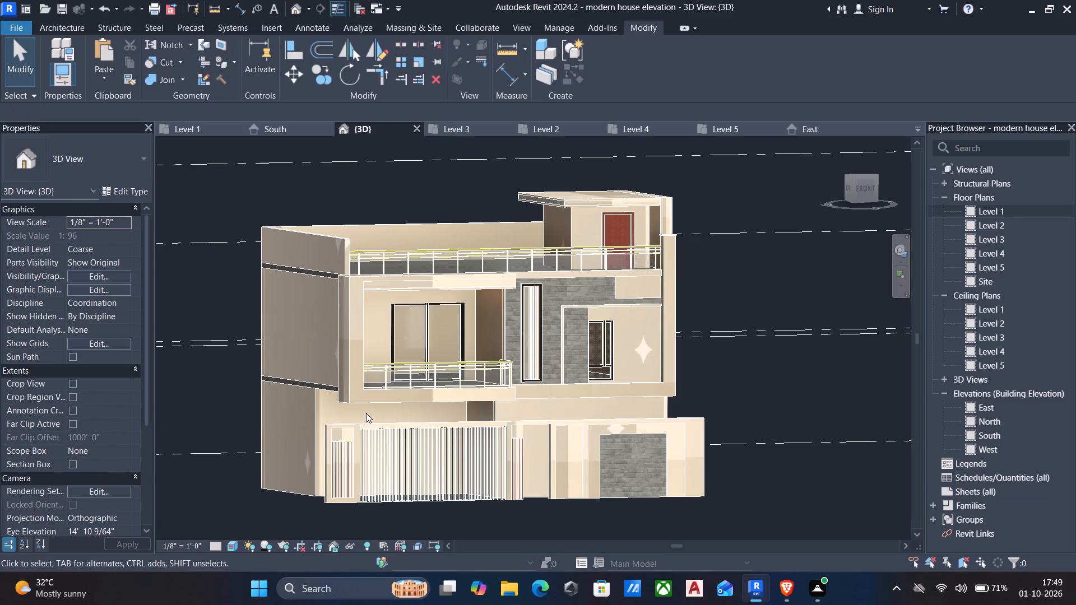
Print the 3D view to a PDF named "modern house elevation" in the REVIT -PLANS folder.
{"action": "key", "text": "ctrl+p"}
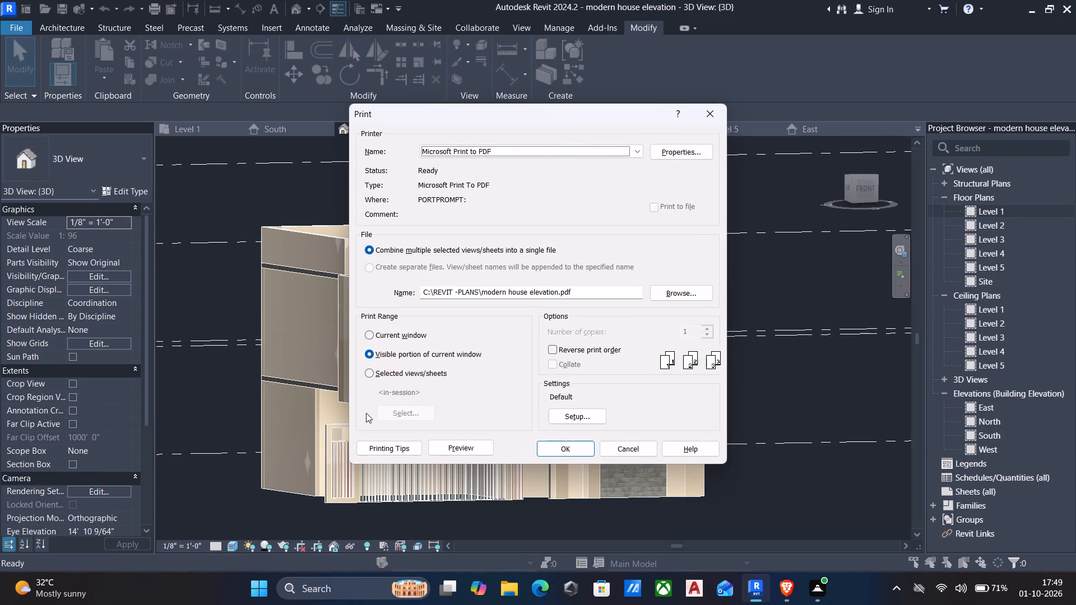
{"action": "left_click", "coordinate": [570, 448]}
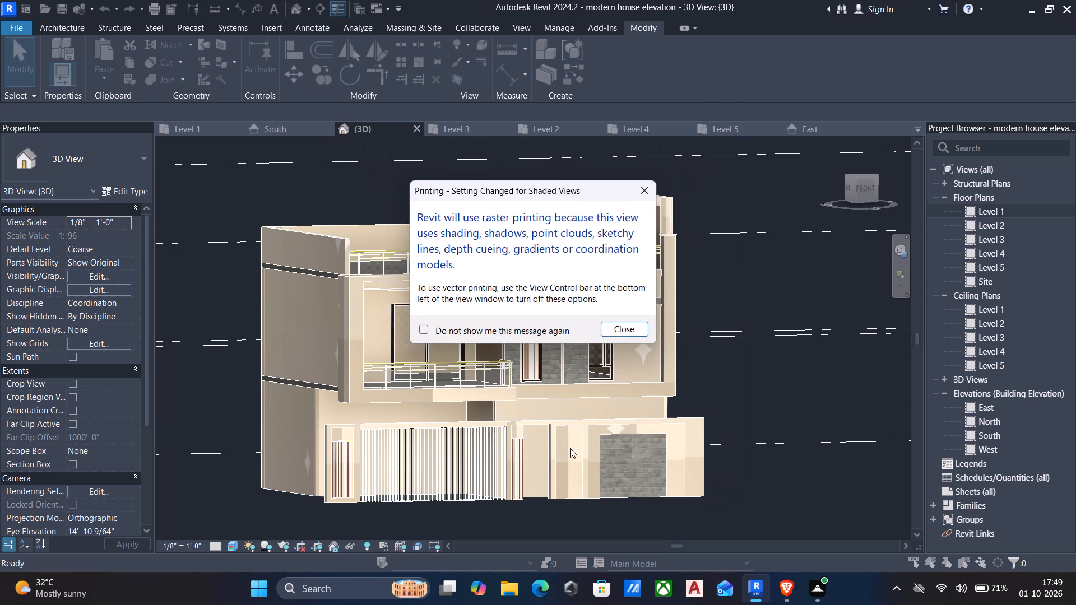
{"action": "left_click", "coordinate": [618, 330]}
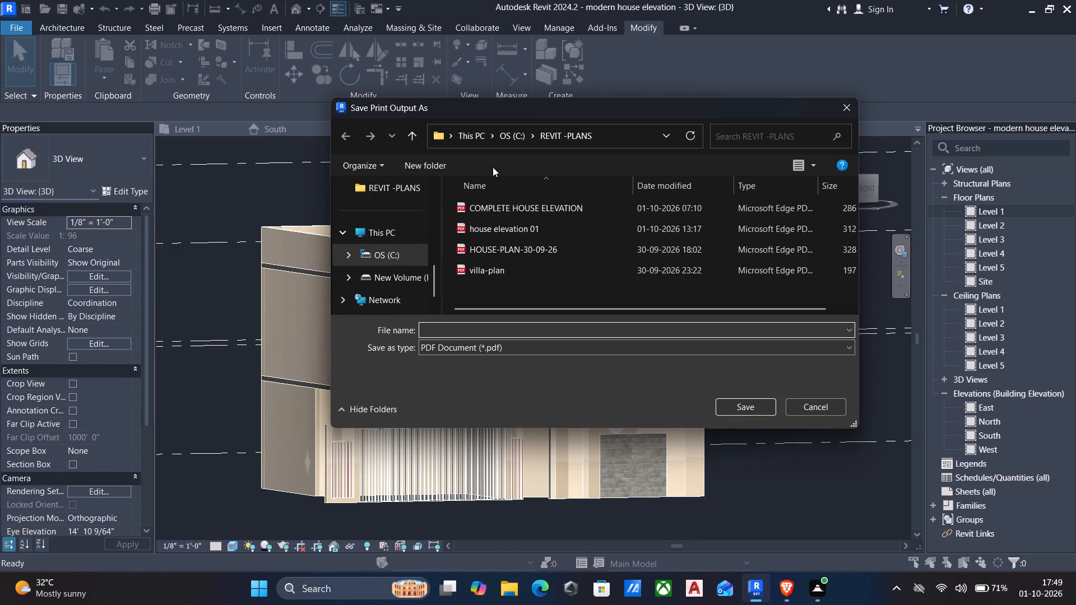
{"action": "type", "text": "modern house"}
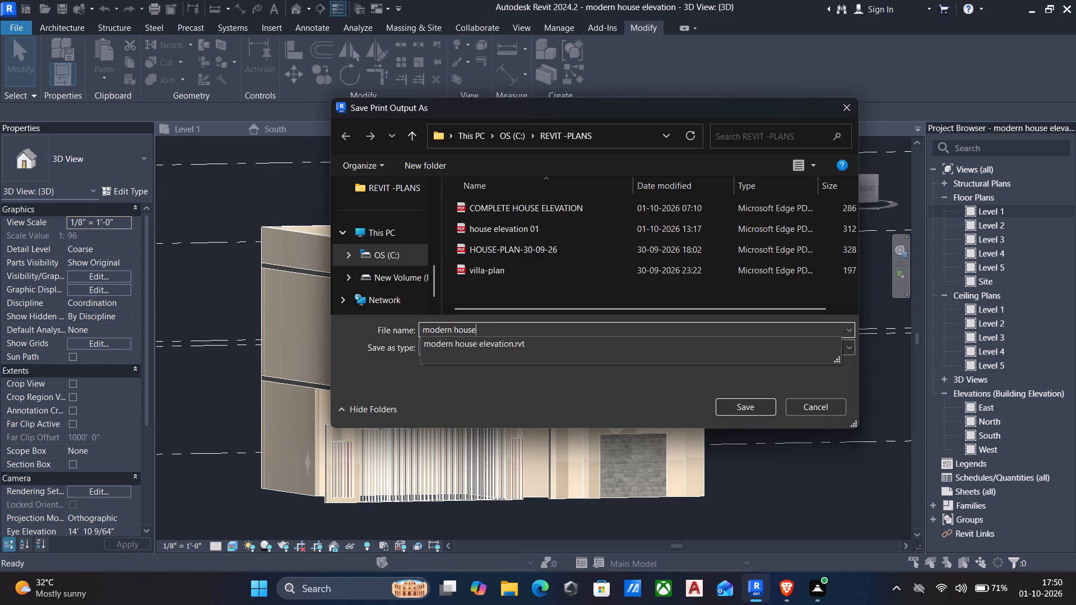
{"action": "key", "text": "space"}
{"action": "type", "text": "elevation"}
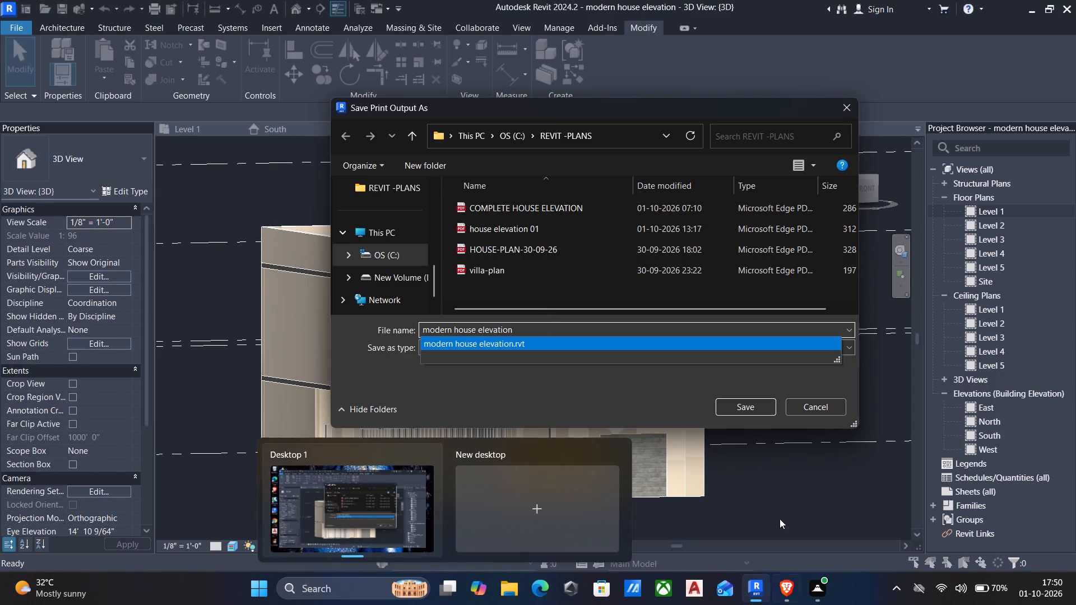
{"action": "left_click", "coordinate": [735, 402]}
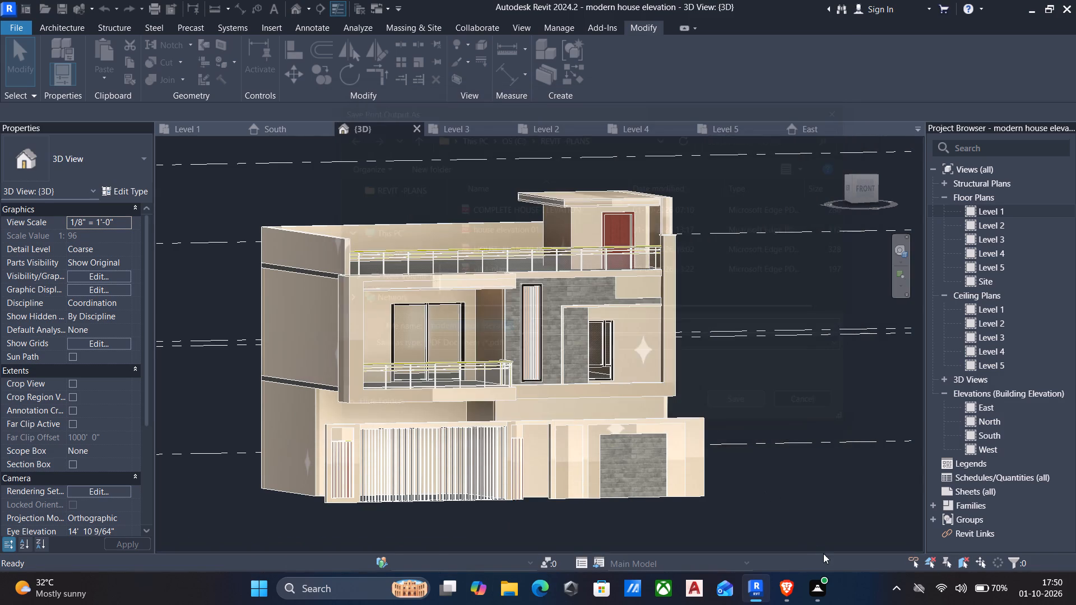